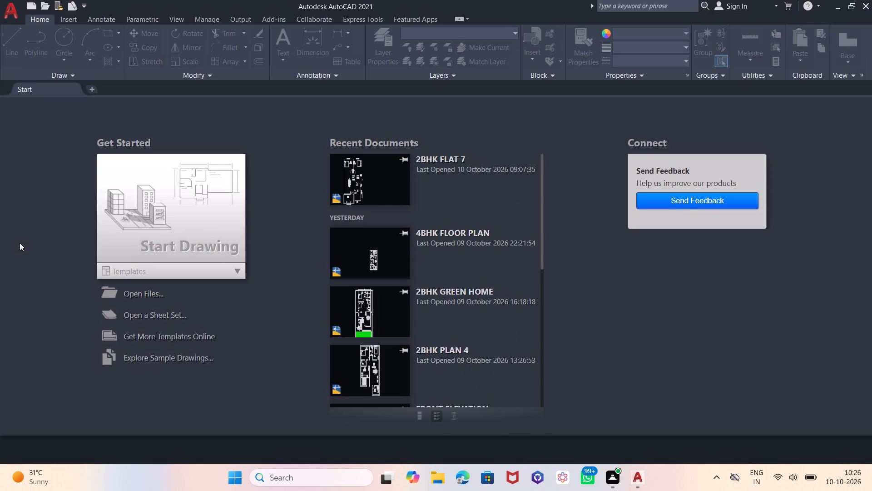
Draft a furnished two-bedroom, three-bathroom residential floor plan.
Start a new blank drawing from the start page.
click(121, 260)
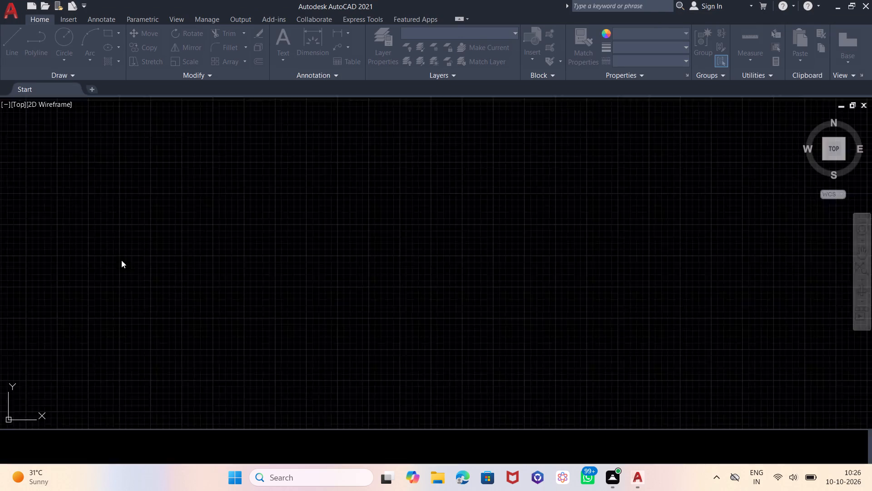
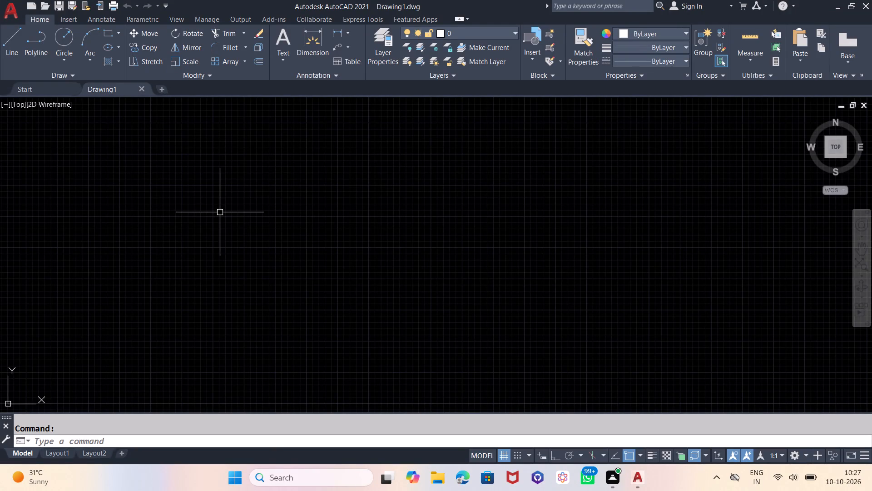
Turn off the background grid display in the new drawing's model space.
key(F7)
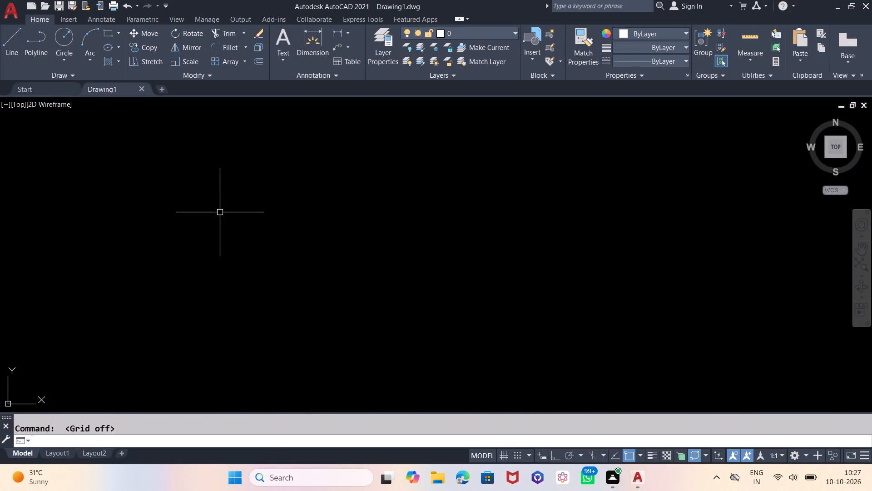
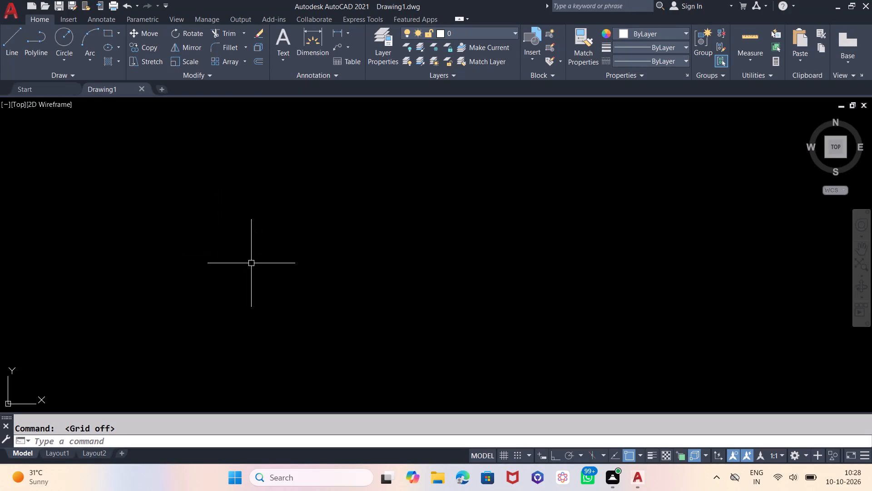
Set the drawing units to Engineering length with 0'-0.0" precision and the insertion scale to inches.
text(UN')
key(Return)
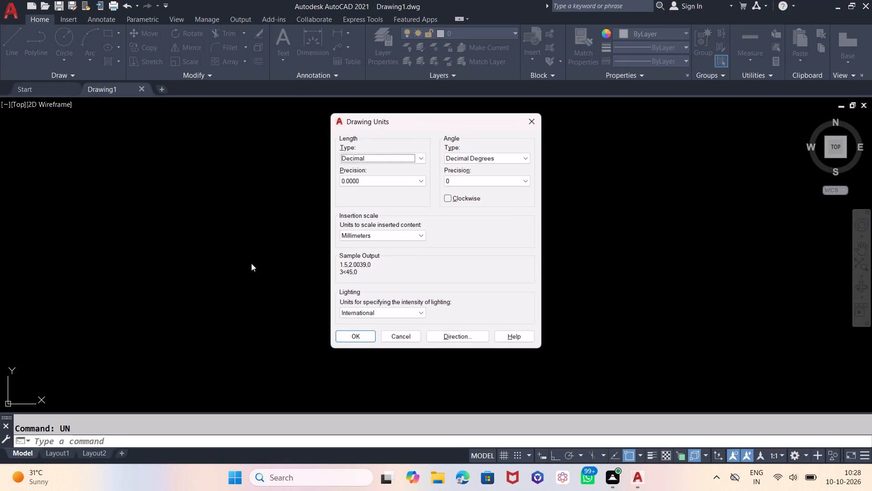
click(373, 153)
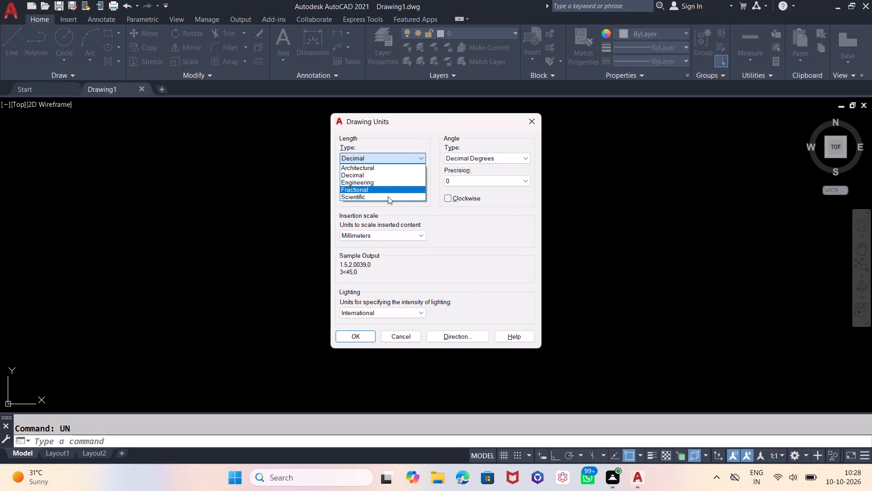
click(388, 181)
click(388, 181)
click(392, 200)
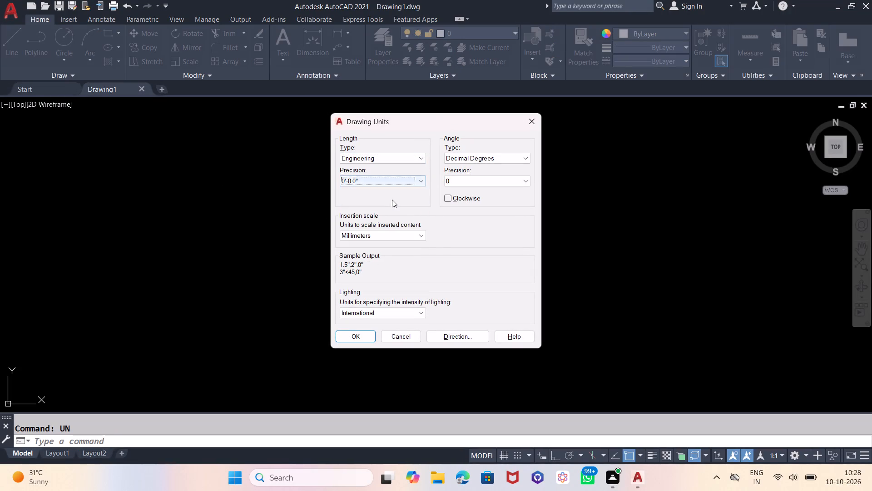
click(412, 236)
click(396, 254)
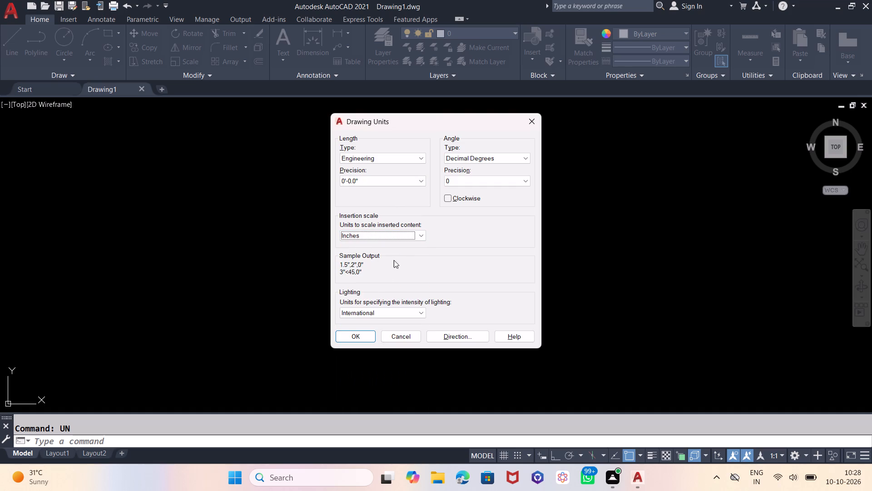
click(357, 335)
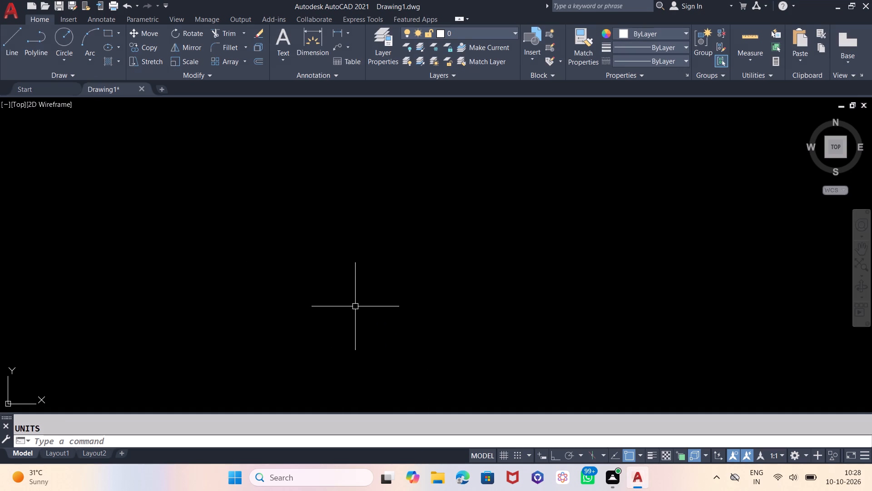
Set the model space limits from the default lower-left origin to an upper-right corner of 65',65'.
text(LIMITS)
key(Return)
key(Return)
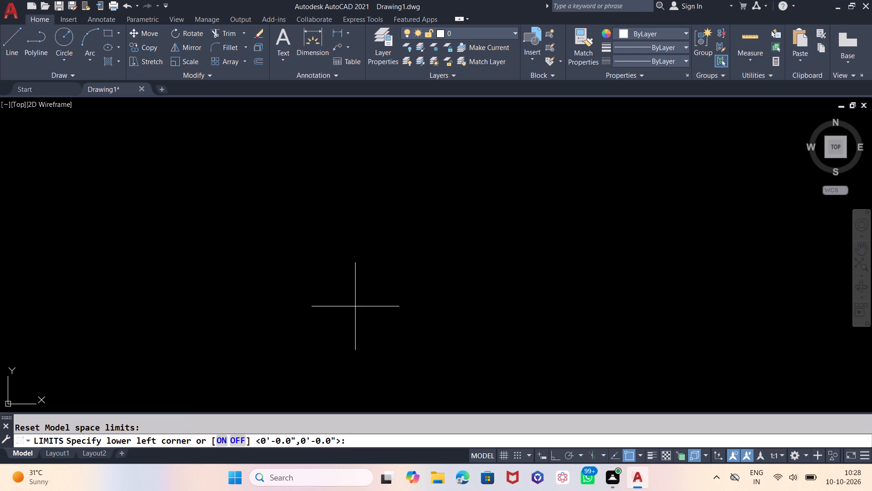
text(65')
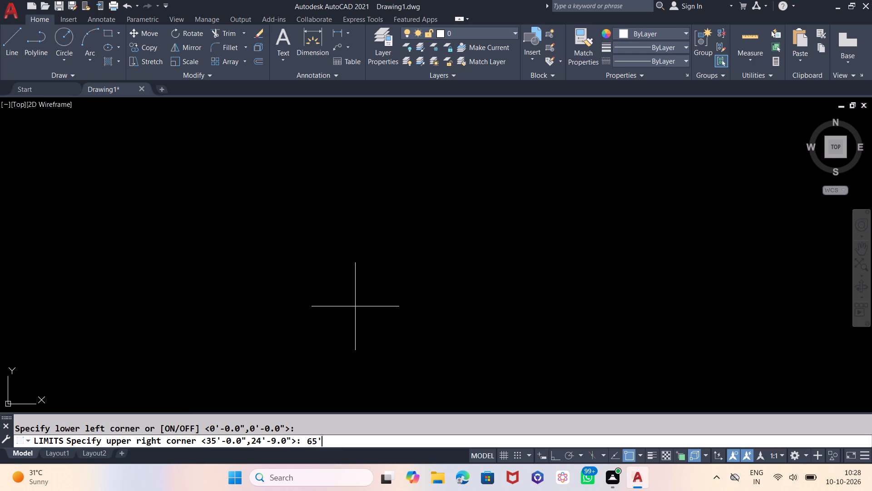
text(,65')
key(Return)
key(z)
key(Return)
key(e)
key(Return)
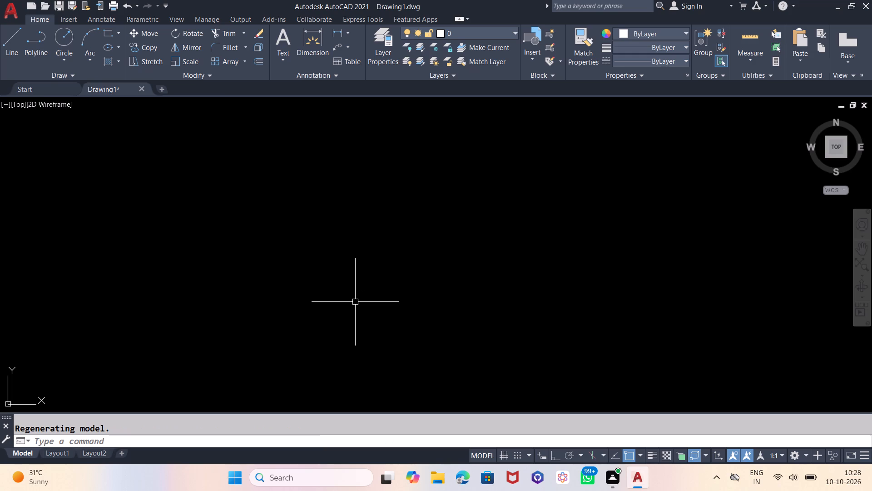
Turn on command log file recording with LOGFILEON.
text(LOGFILEON)
key(Return)
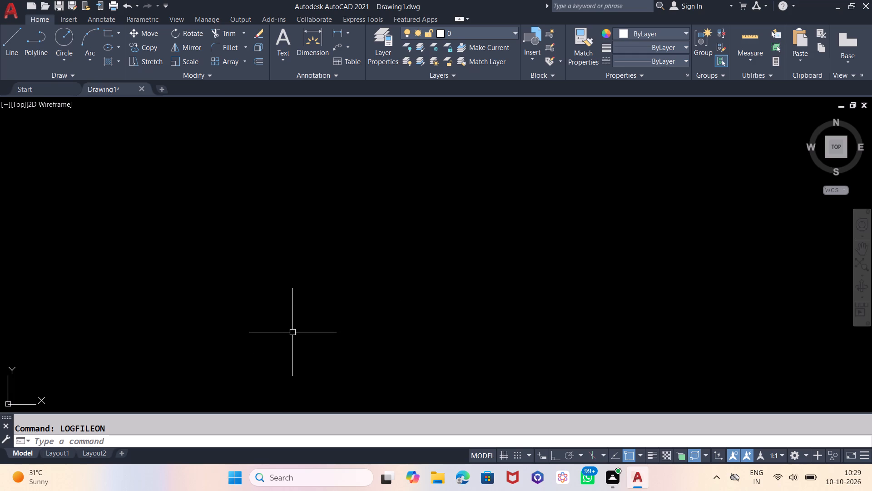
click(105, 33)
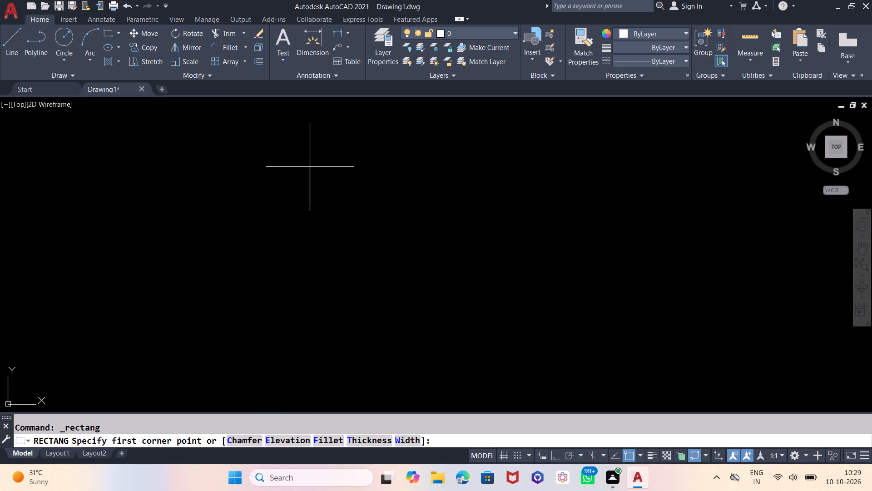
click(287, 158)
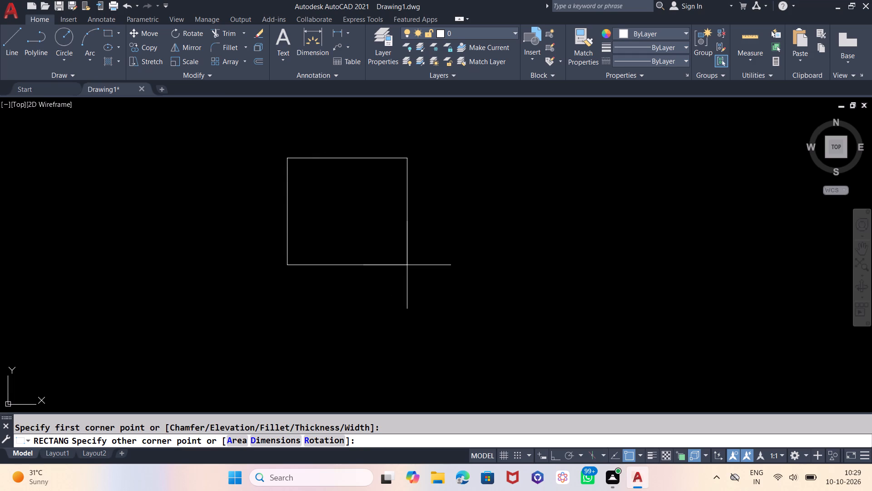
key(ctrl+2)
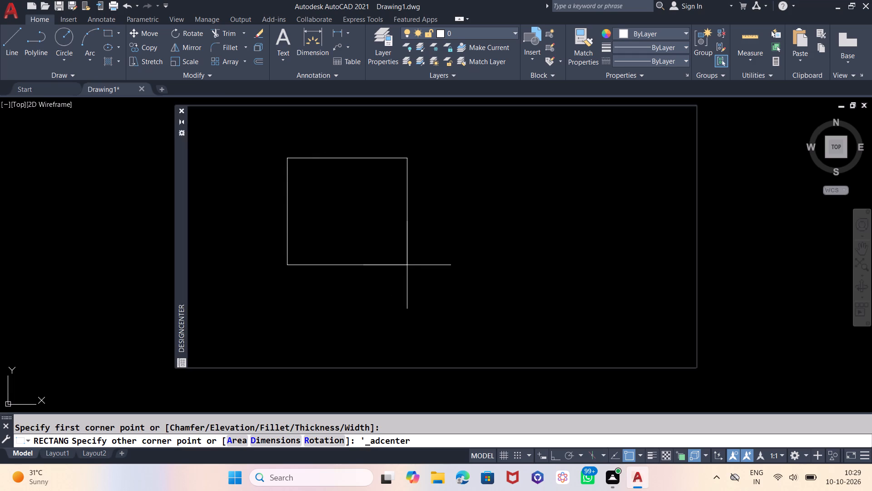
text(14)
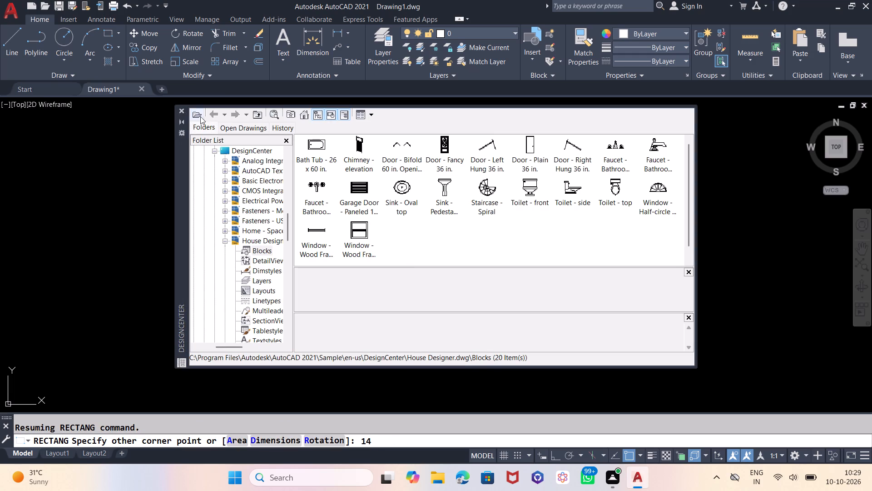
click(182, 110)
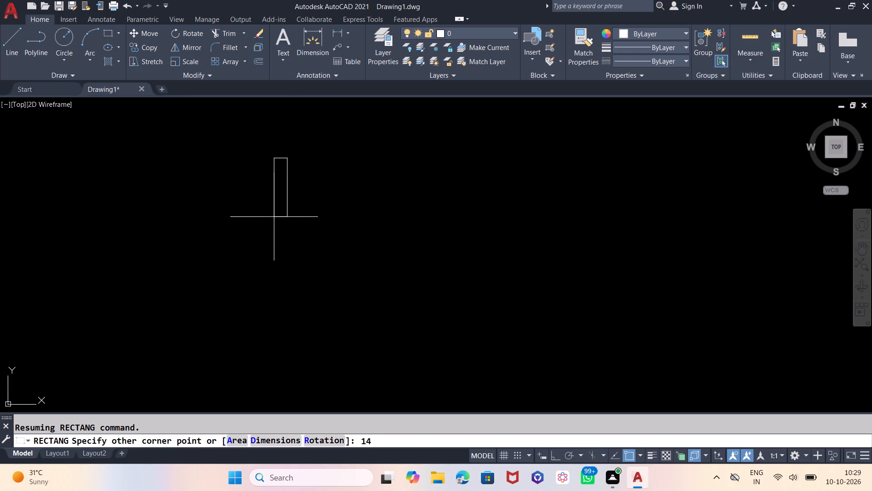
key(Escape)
Draw a rectangle 14'6" wide and 11' high in the upper part of the empty model space.
click(108, 35)
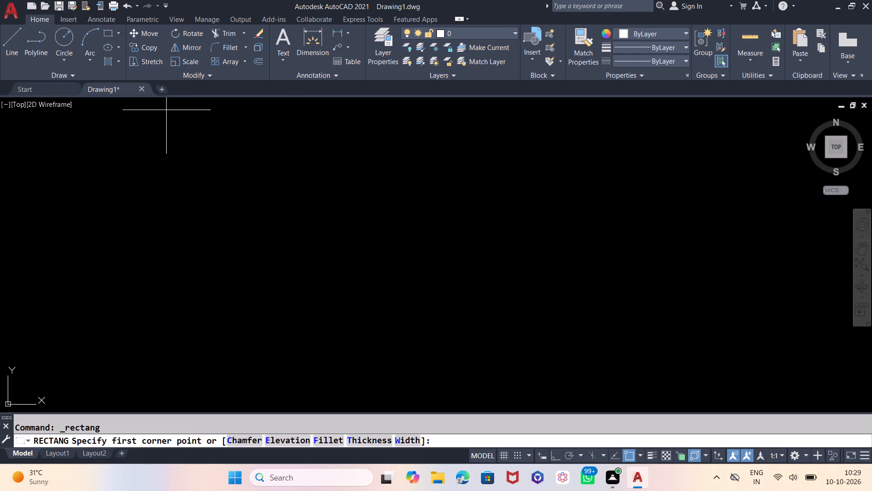
click(243, 188)
key(shift+at)
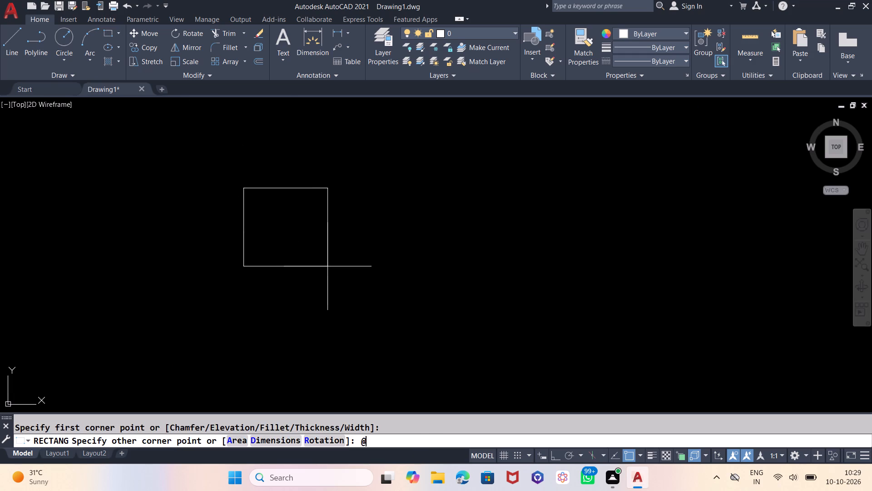
text(14')
text(6")
key(comma)
text(11')
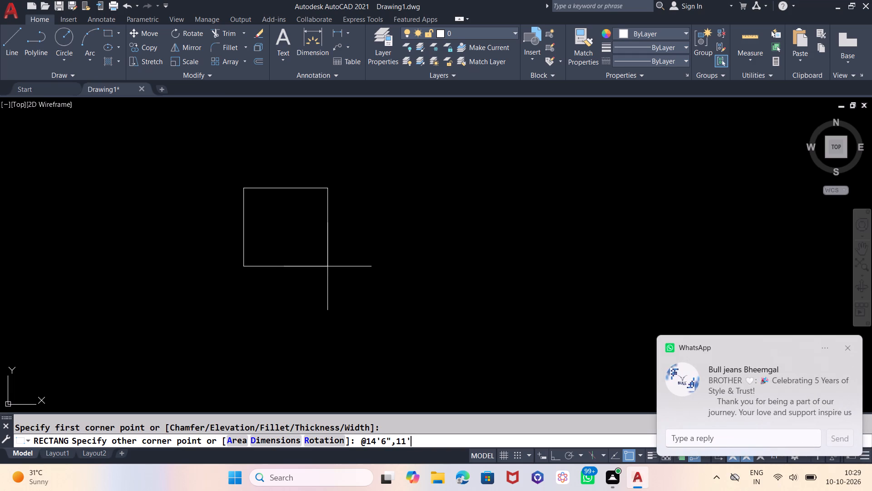
key(Return)
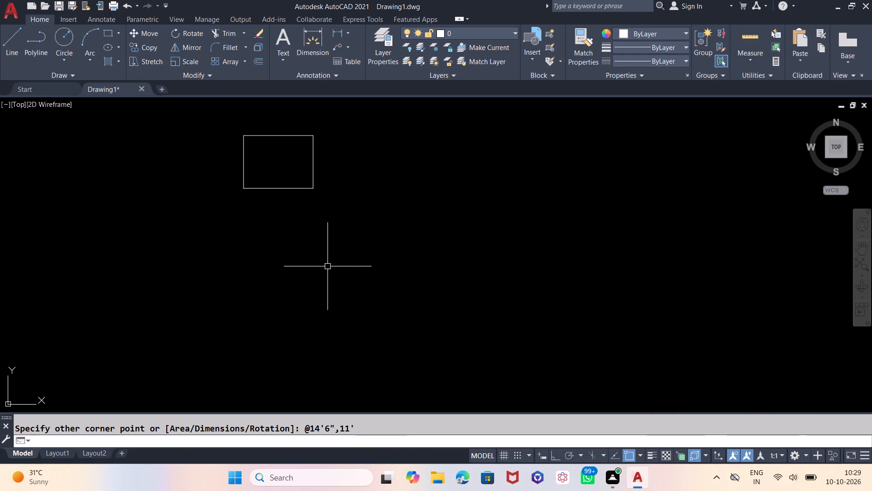
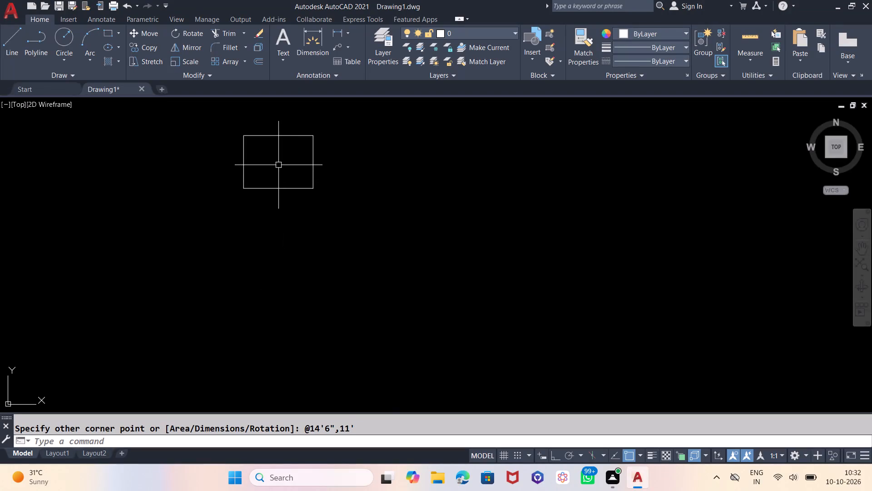
Undo the 14'6" by 11' rectangle so the model space is empty again.
scroll(236, 133, up, 2)
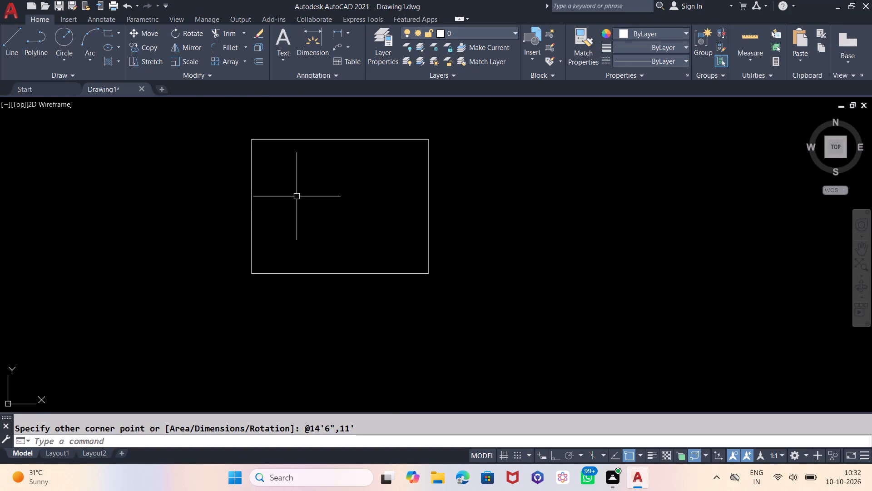
scroll(255, 139, up, 3)
scroll(258, 122, down, 3)
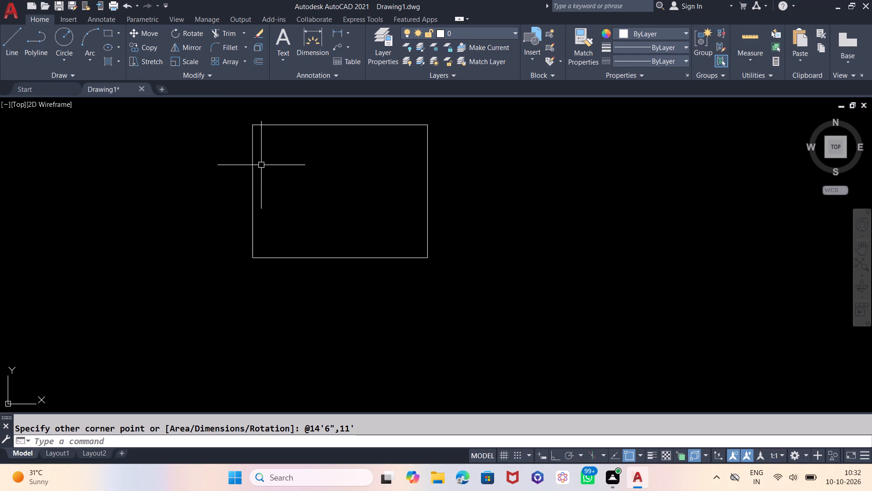
key(ctrl+z)
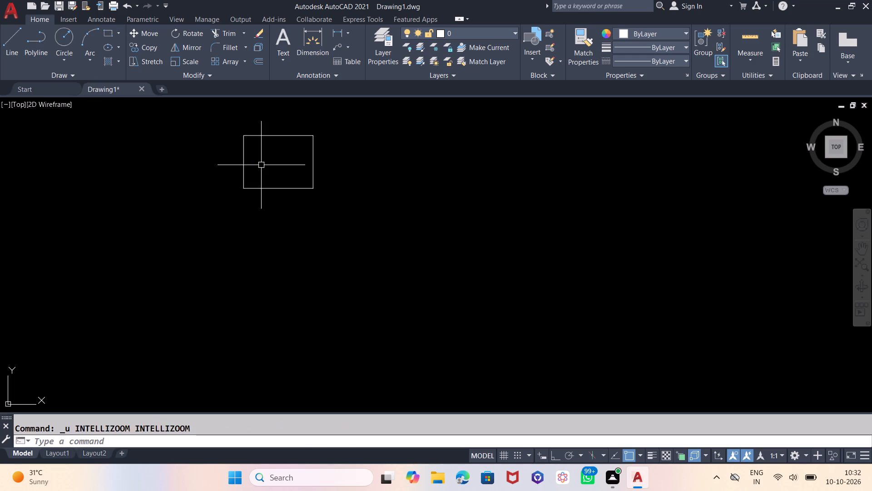
key(ctrl+z)
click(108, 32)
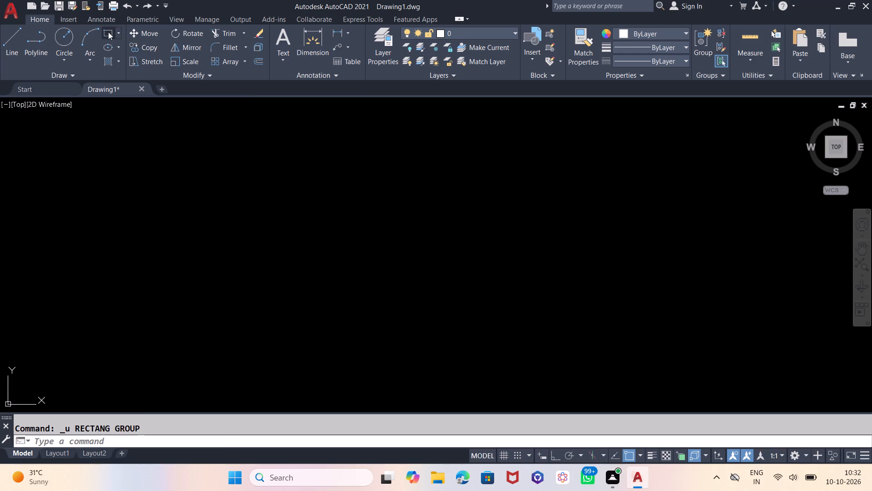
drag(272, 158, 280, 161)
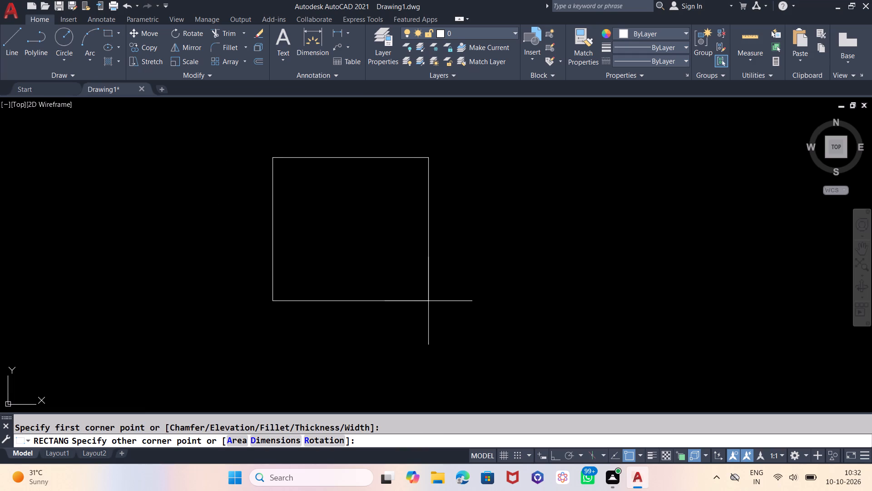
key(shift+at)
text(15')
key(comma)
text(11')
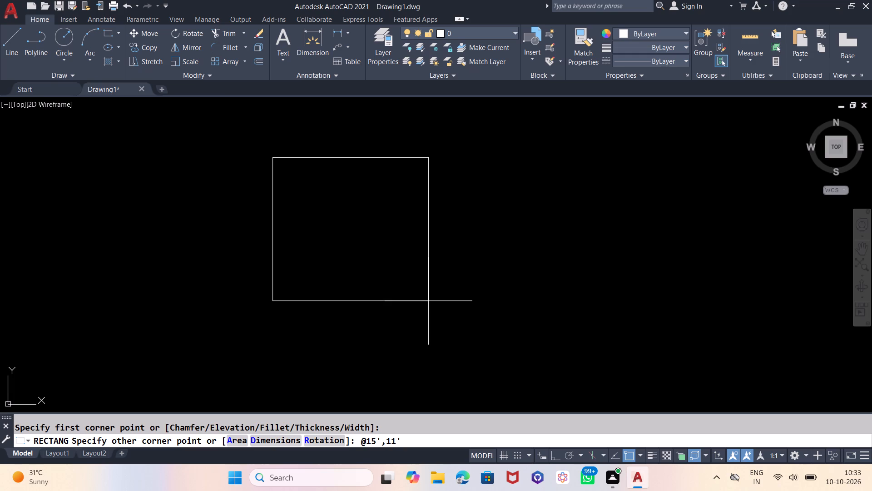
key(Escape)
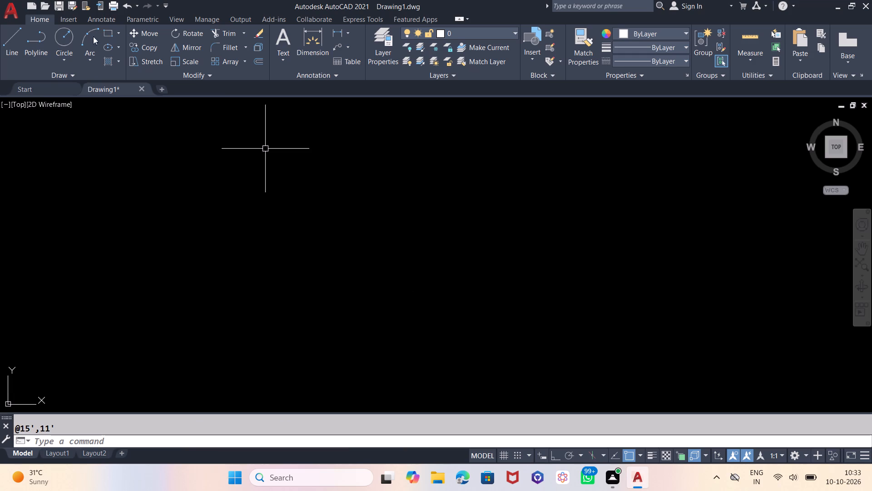
Draw a rectangle 14'6" wide and 11' high in the upper middle of the empty model space.
click(104, 33)
click(319, 185)
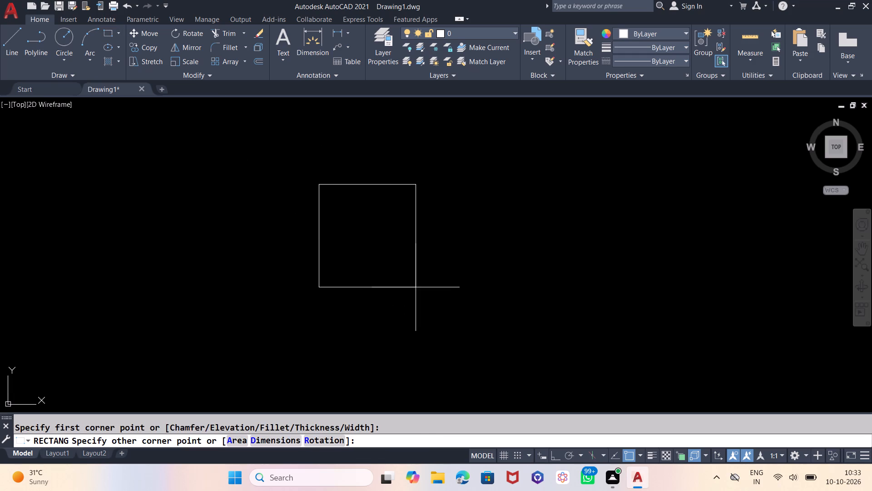
key(shift+at)
text(14)
key(apostrophe)
text(6",)
text(11')
key(Return)
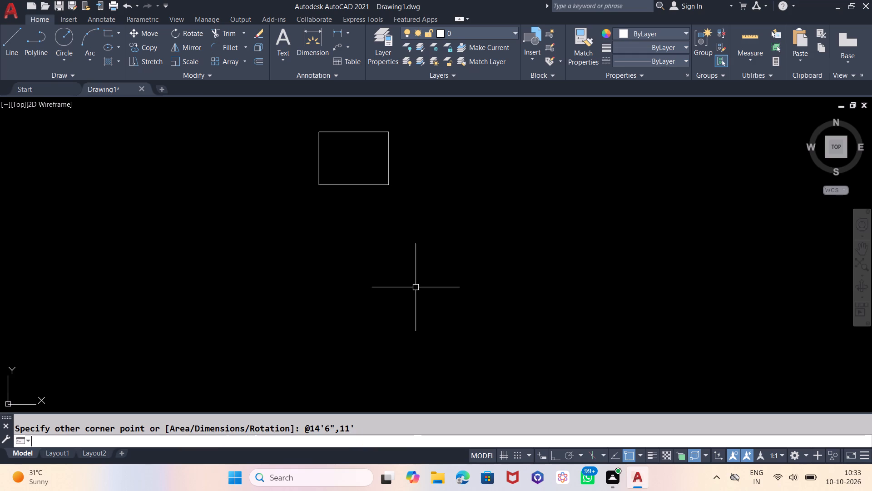
Explode the 14'6" by 11' rectangle into separate lines.
scroll(347, 103, up, 2)
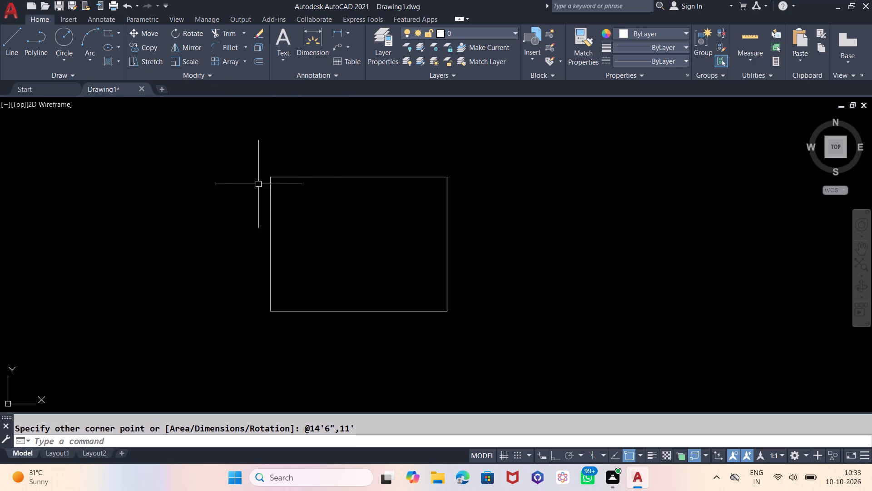
click(300, 175)
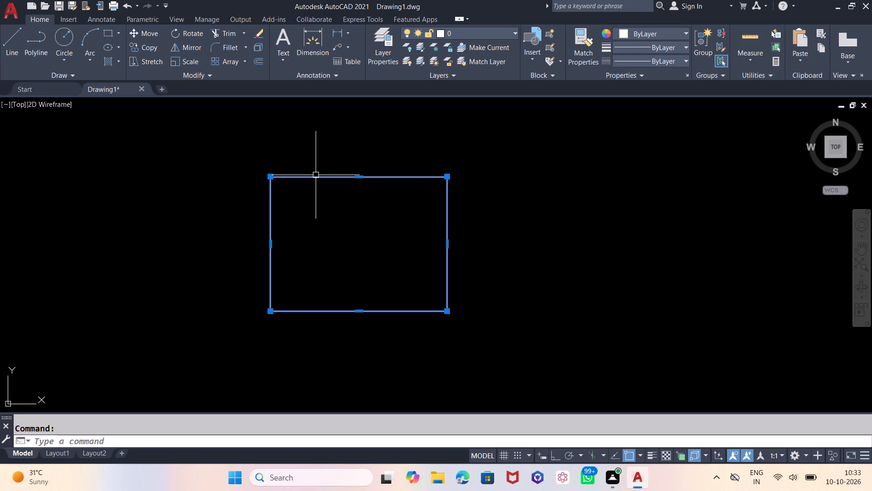
key(x)
key(Return)
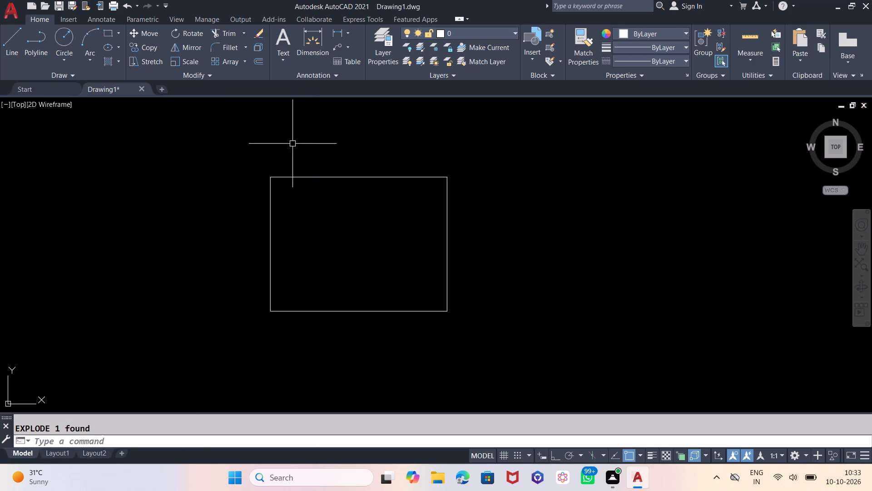
Draw a rectangle 8'6" wide and 6' high, starting from the lower-left corner of the exploded rectangle.
scroll(218, 152, down, 1)
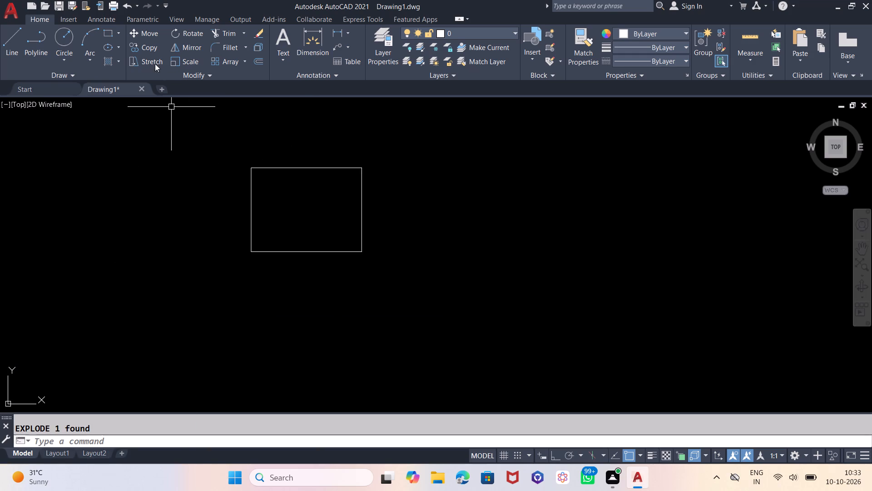
click(108, 37)
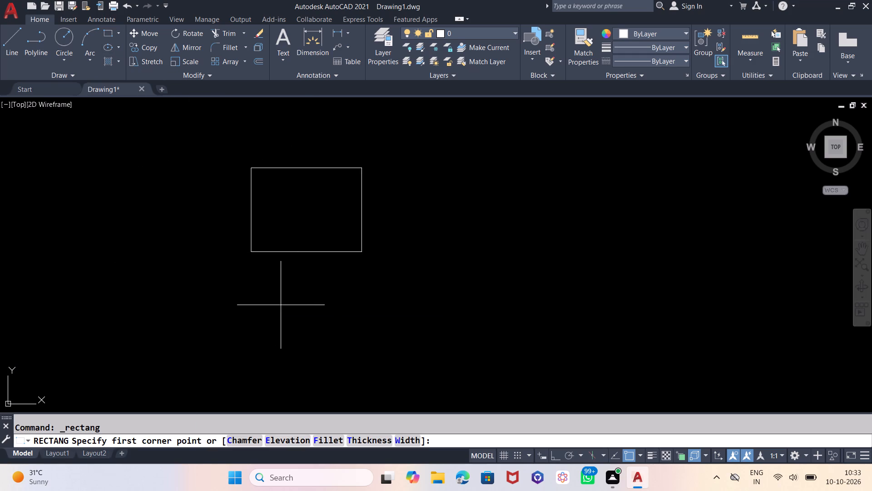
scroll(399, 270, down, 2)
scroll(328, 268, up, 3)
scroll(241, 251, down, 2)
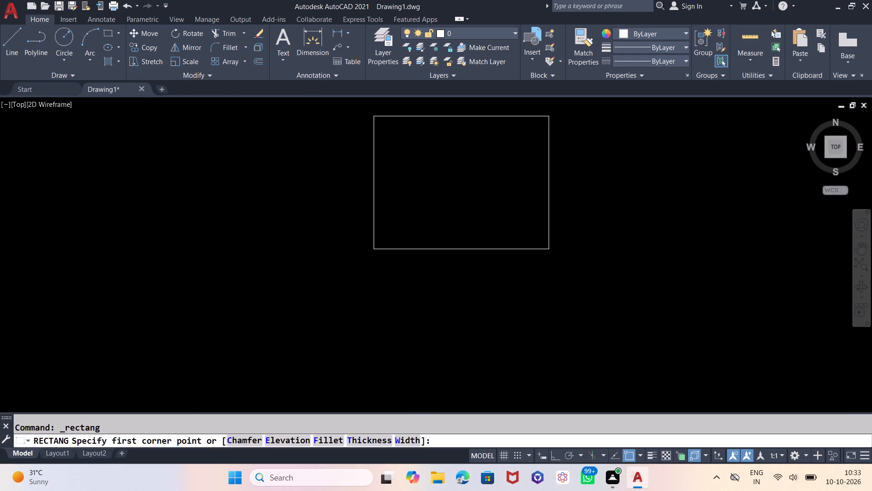
scroll(305, 258, up, 3)
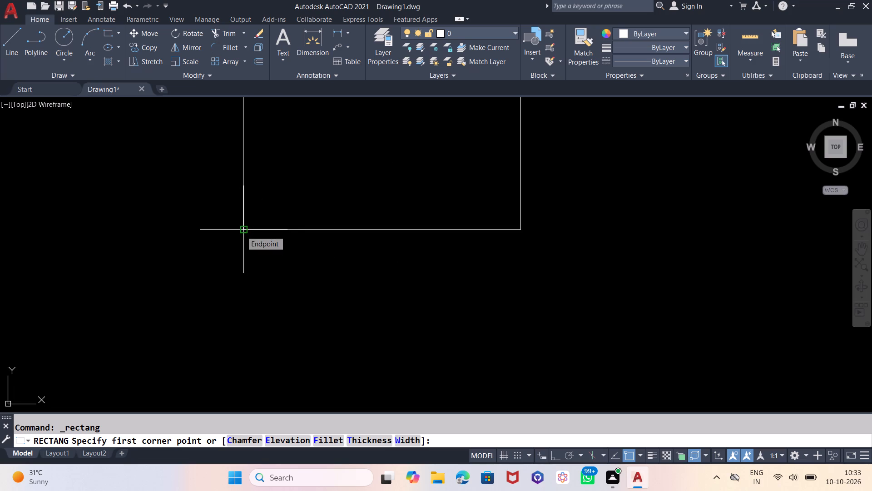
click(241, 231)
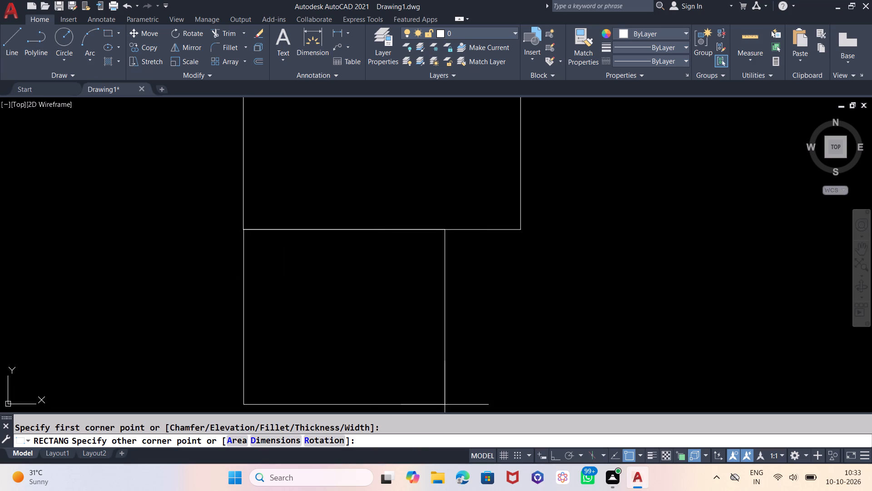
key(8)
key(BackSpace)
key(shift+at)
key(8)
text('6",)
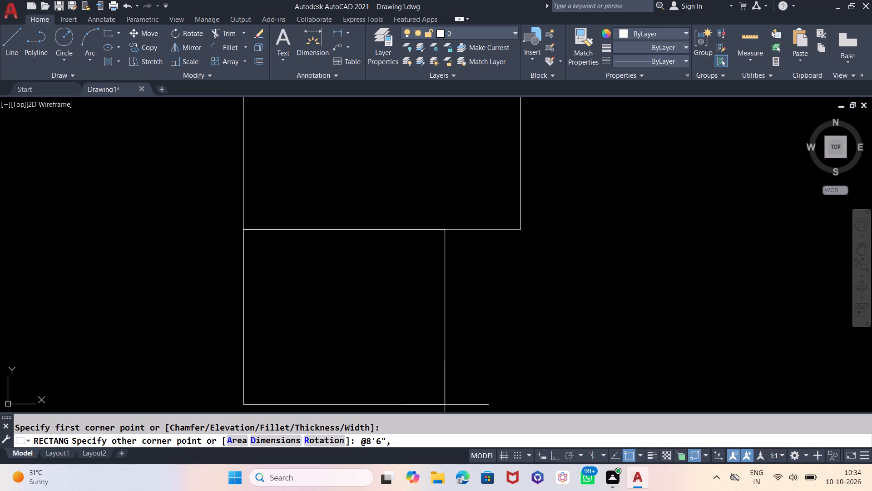
key(6)
key(apostrophe)
key(Return)
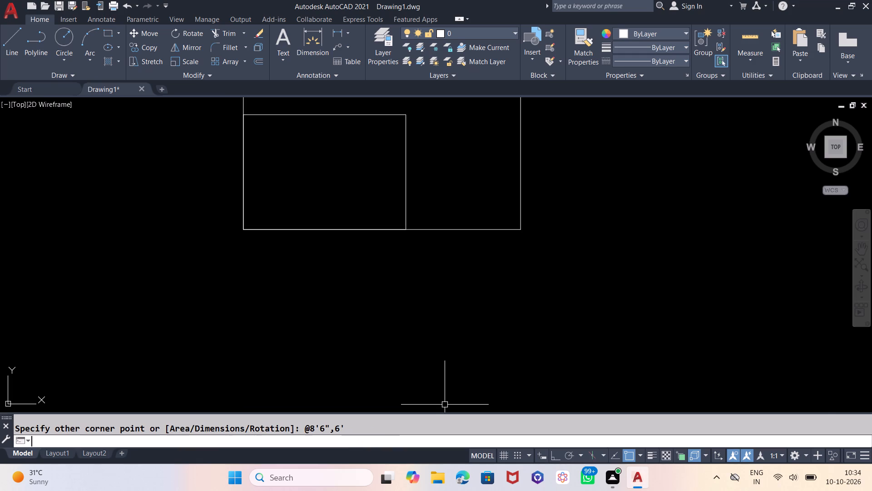
Move the 8'6" by 6' rectangle by its upper-left corner onto the lower-left corner of the larger rectangle.
click(407, 165)
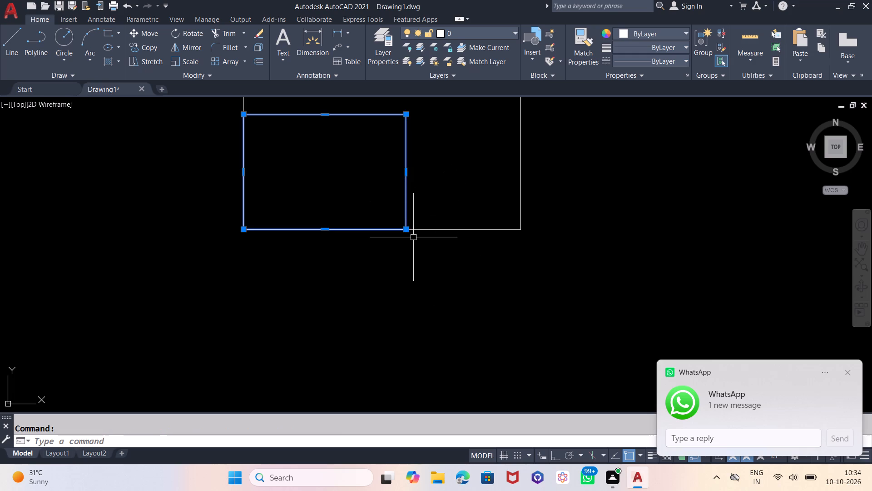
key(m)
key(Return)
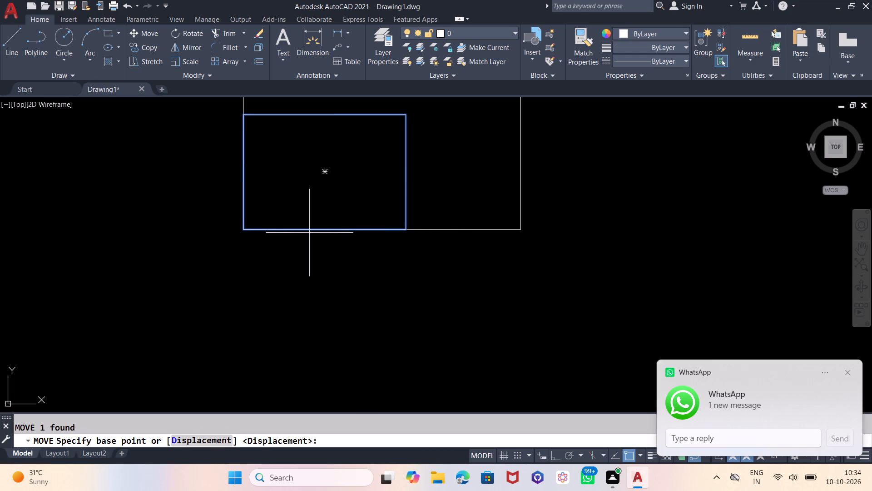
click(244, 115)
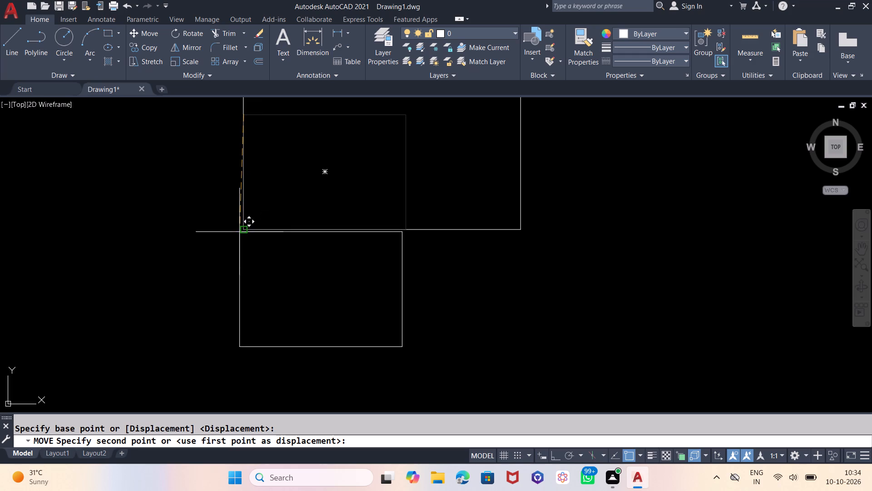
click(241, 232)
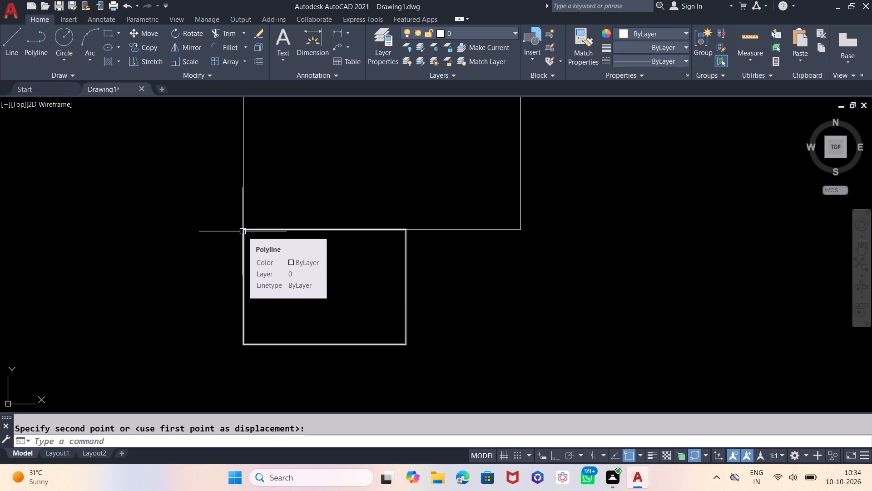
Explode the 8'6" by 6' rectangle below the larger one into separate lines.
scroll(434, 335, down, 1)
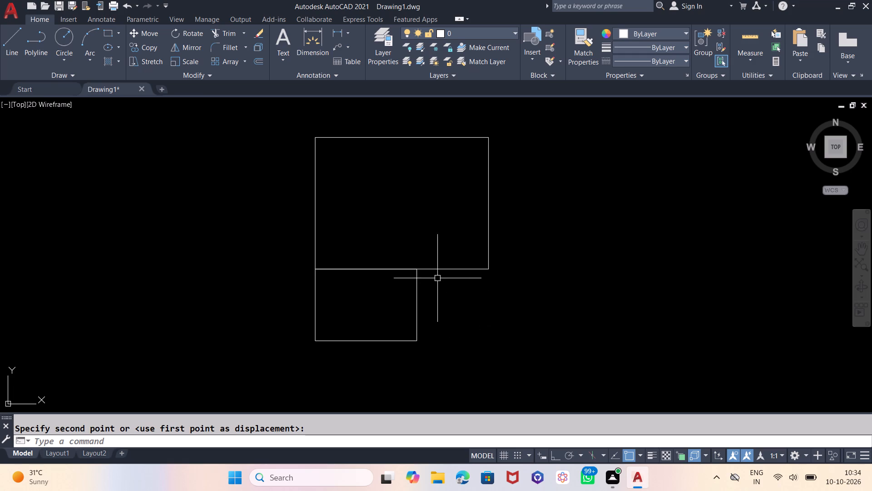
click(417, 286)
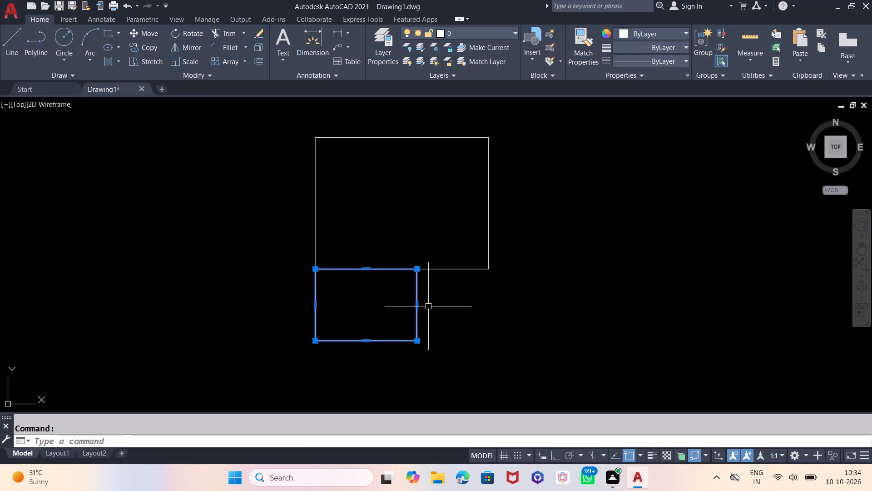
key(x)
key(Return)
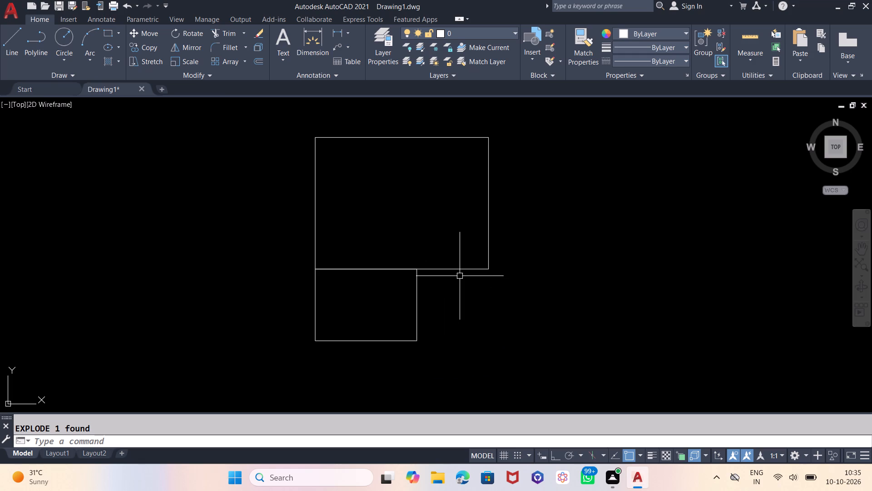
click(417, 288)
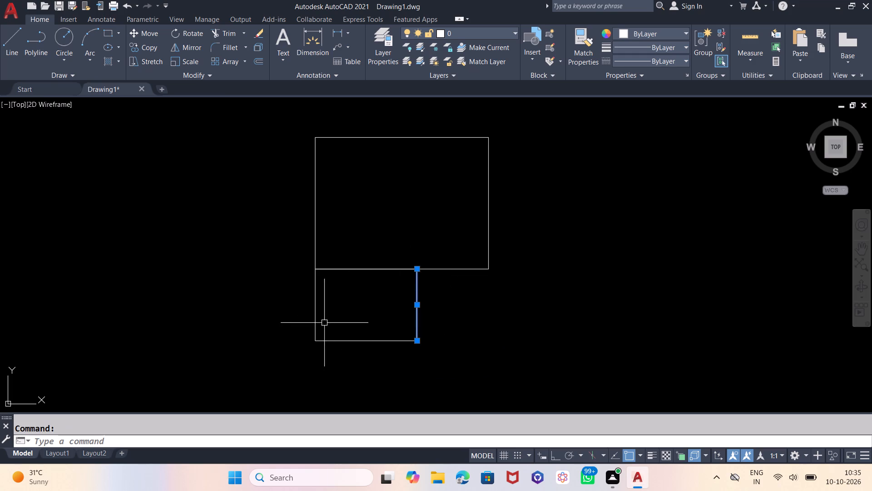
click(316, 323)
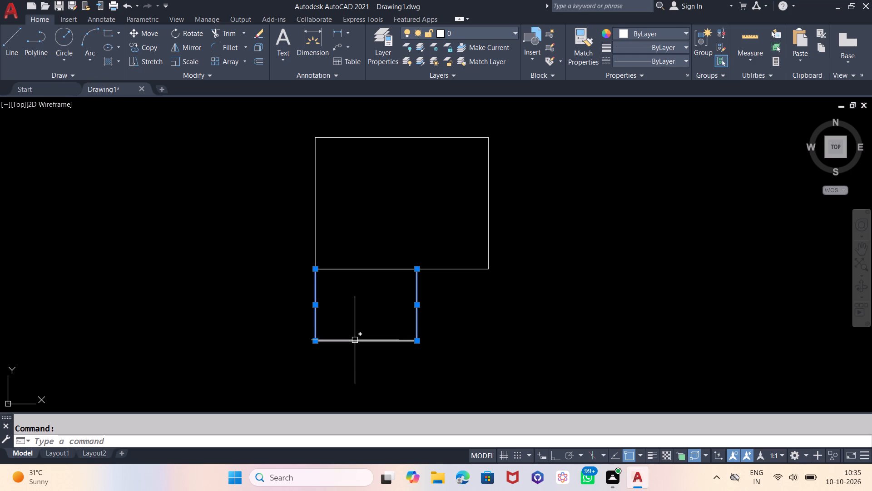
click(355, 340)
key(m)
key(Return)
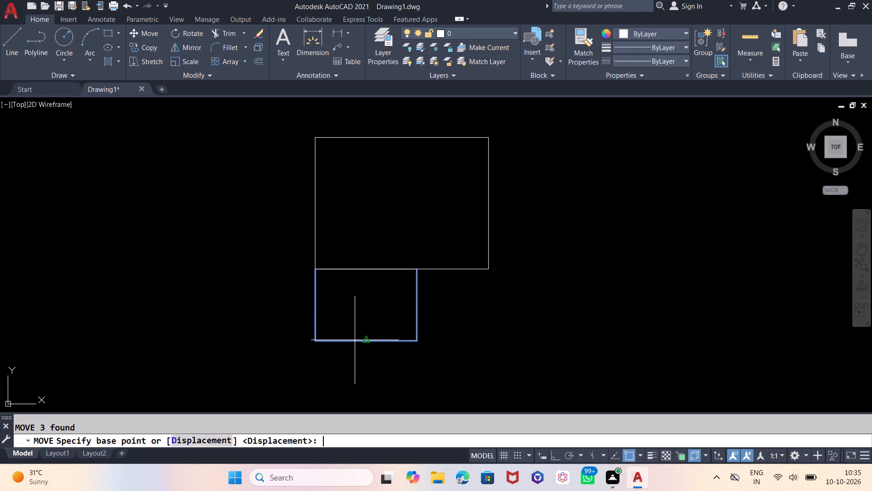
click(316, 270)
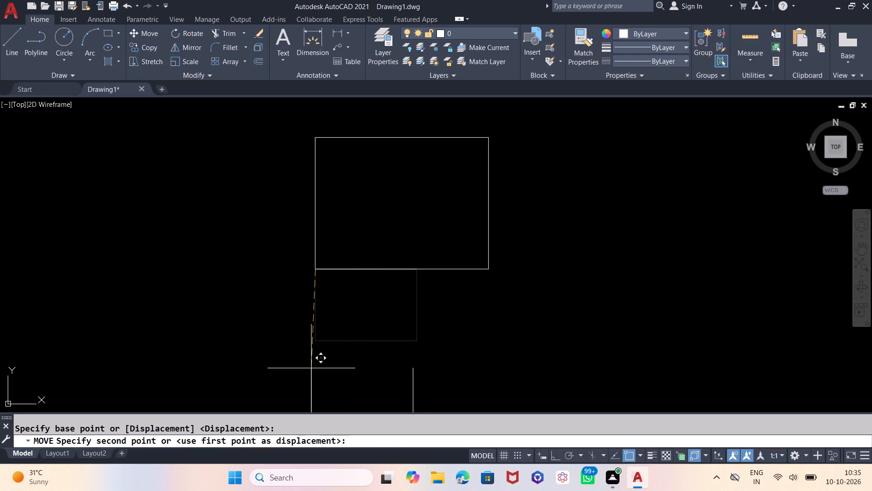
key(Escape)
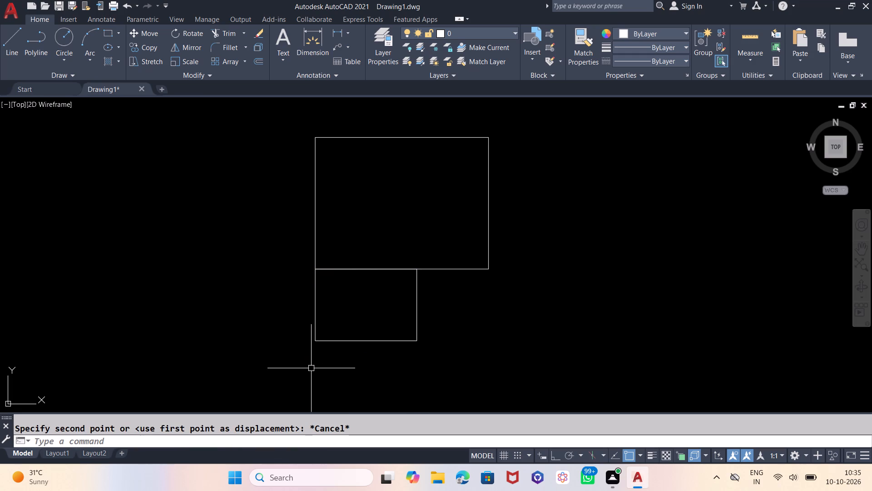
Copy the smaller rectangle's two side lines and bottom line from its upper-left corner to its lower-left corner, directly below.
click(438, 290)
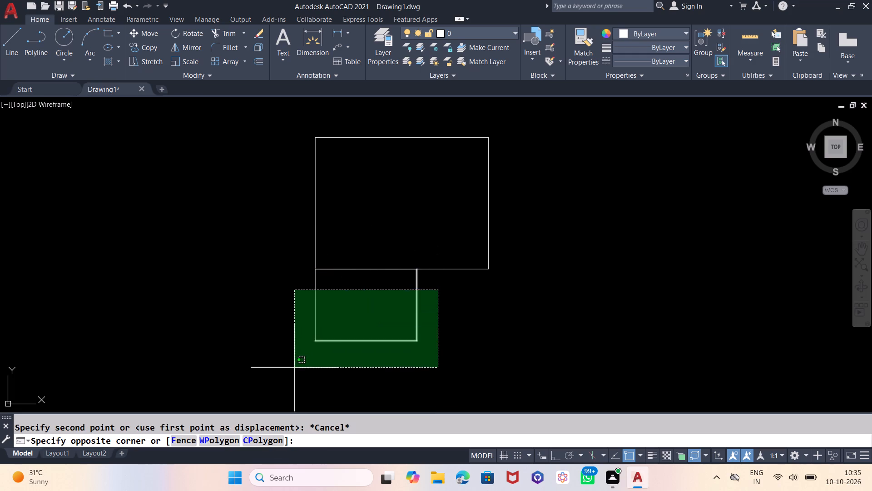
click(286, 372)
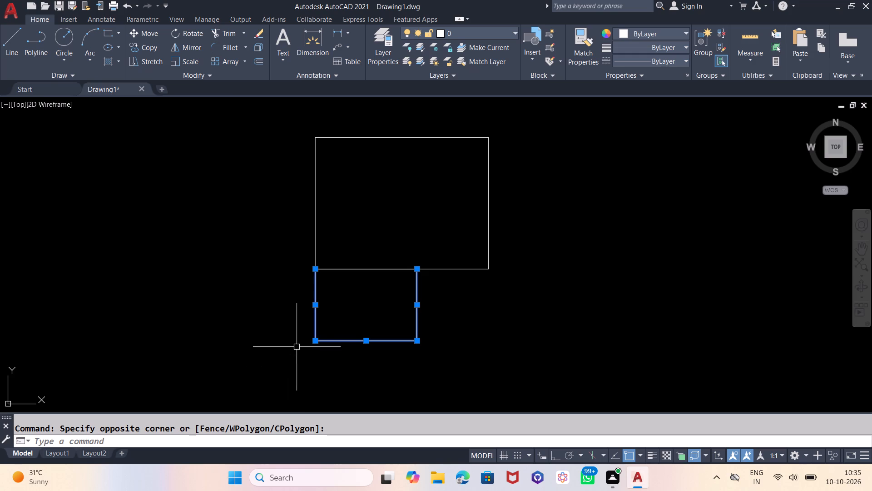
text(CP)
key(Return)
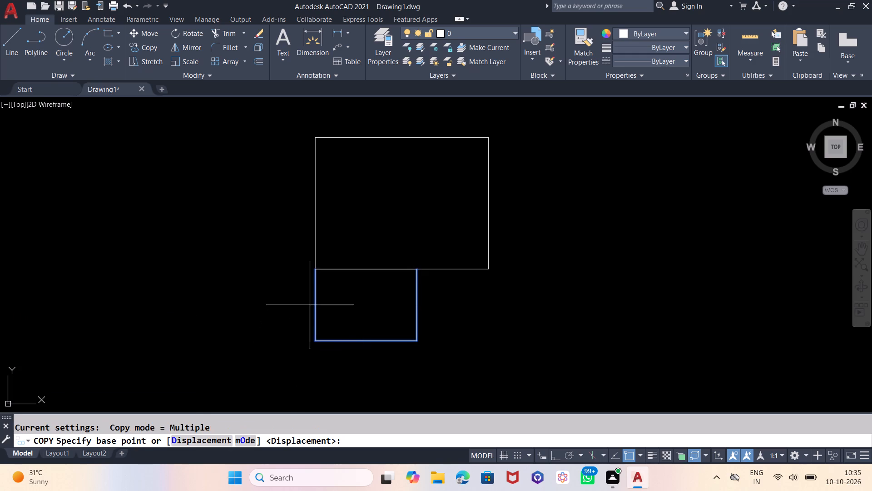
click(316, 270)
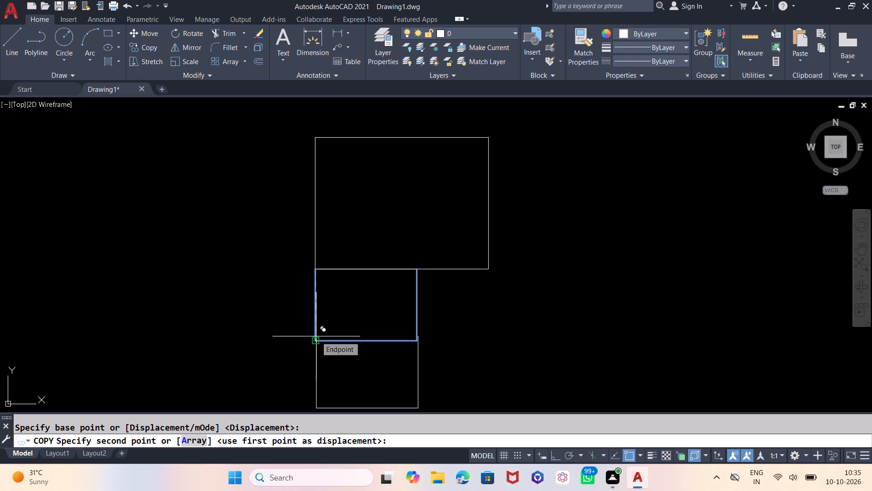
click(313, 340)
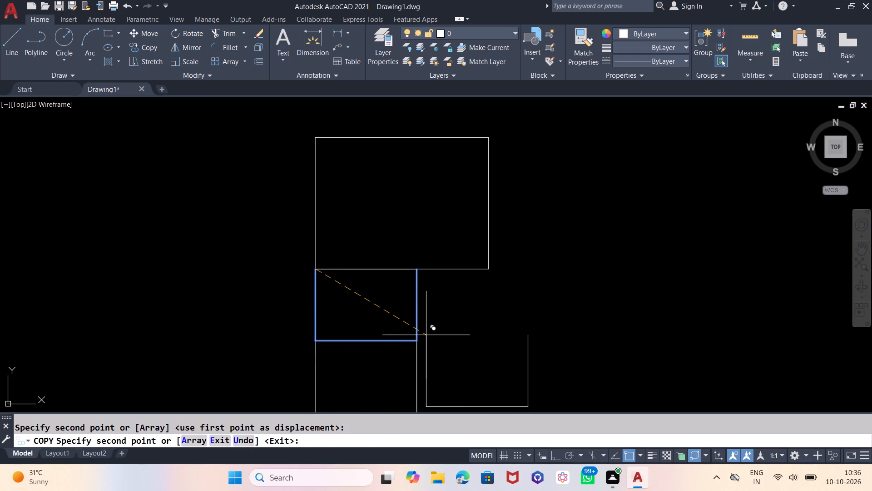
key(grave)
key(Escape)
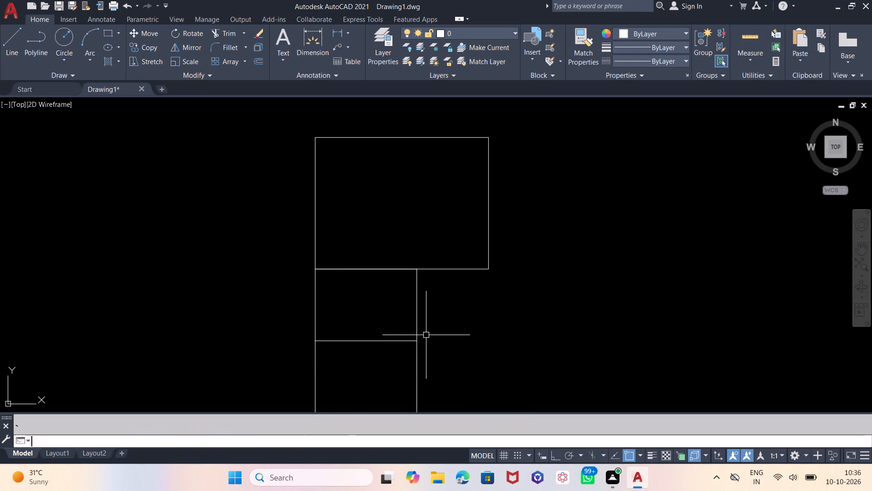
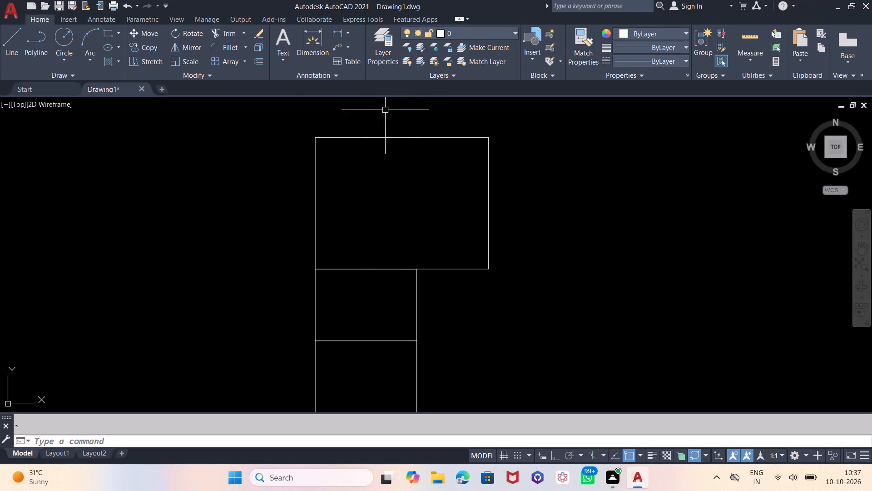
Start the Offset command, ready to enter an offset distance for the plan's lines.
scroll(389, 101, down, 1)
scroll(381, 199, up, 1)
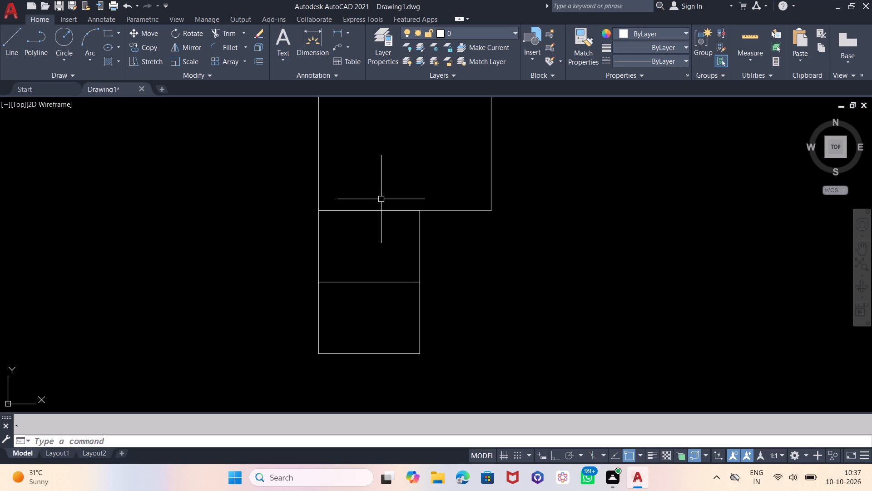
key(o)
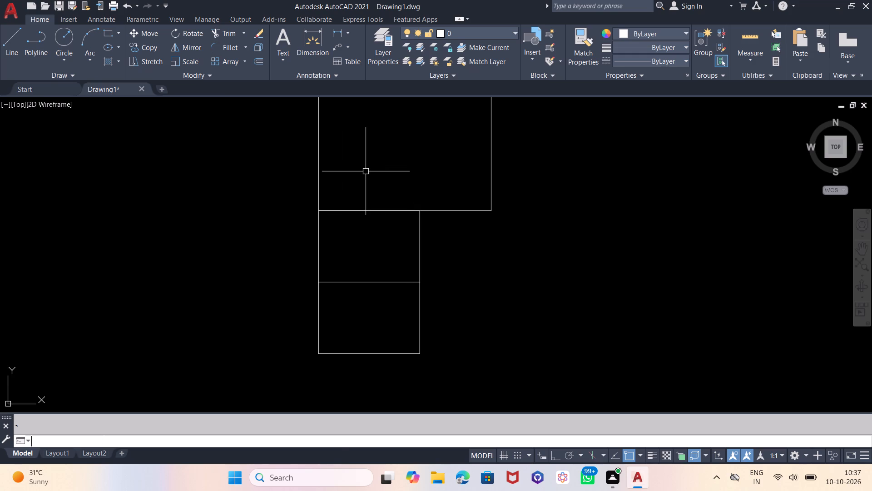
key(Return)
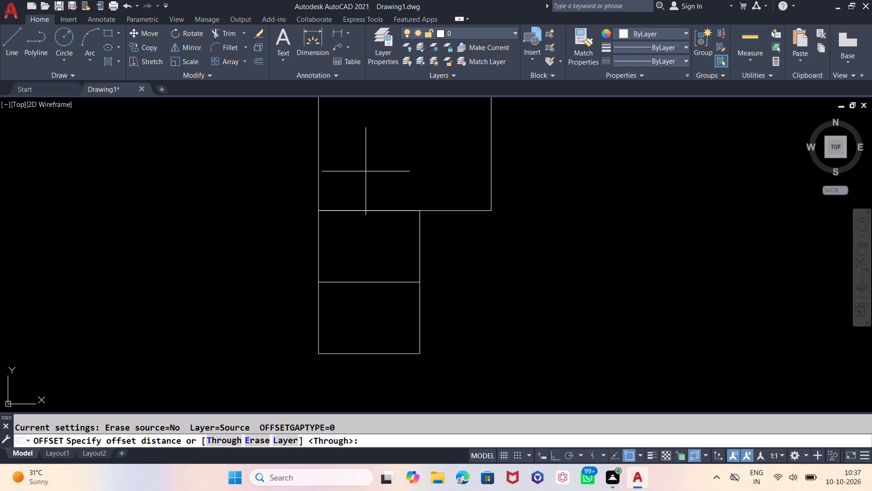
scroll(442, 323, down, 1)
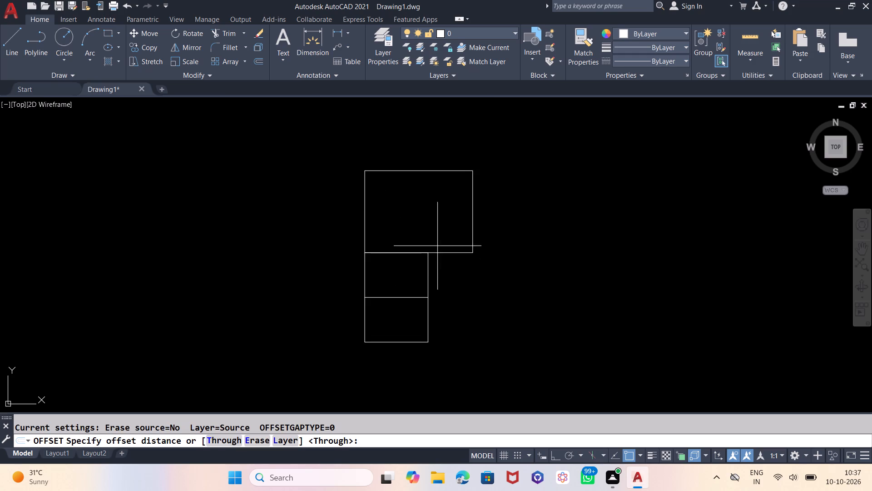
scroll(437, 240, up, 1)
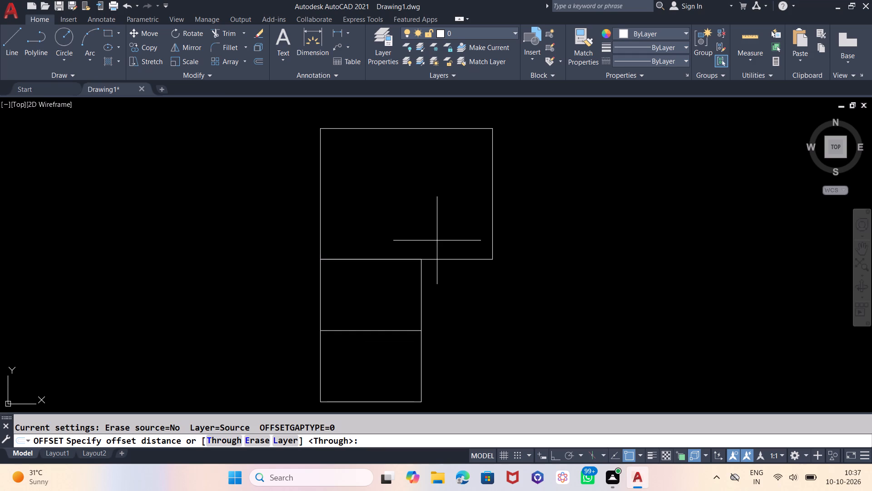
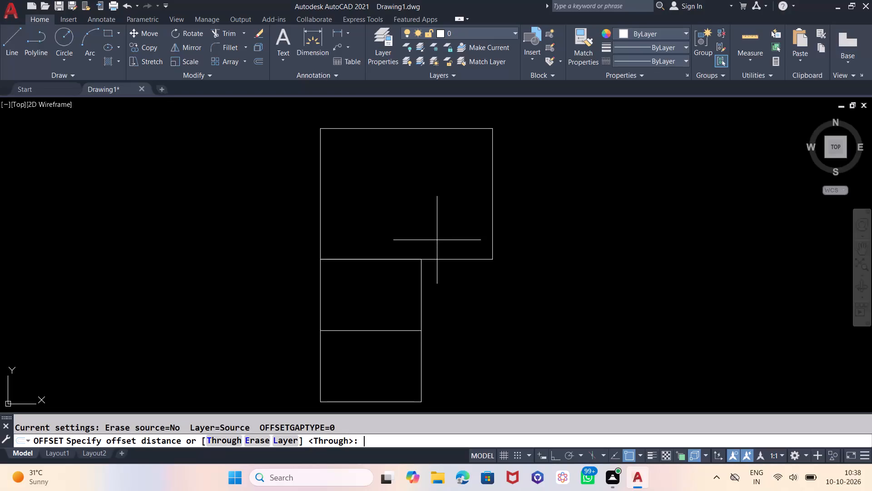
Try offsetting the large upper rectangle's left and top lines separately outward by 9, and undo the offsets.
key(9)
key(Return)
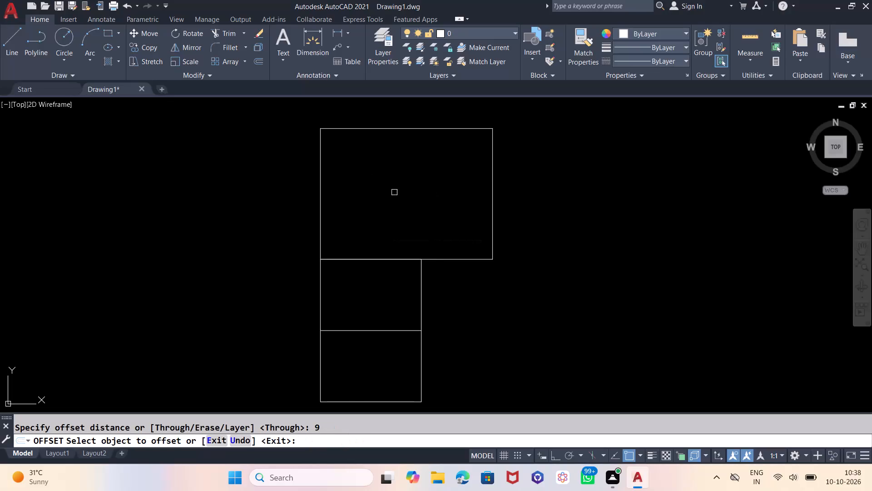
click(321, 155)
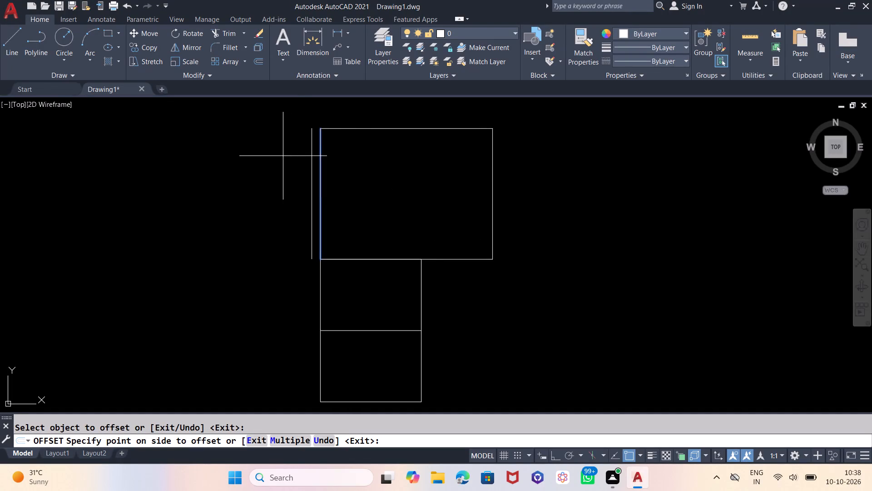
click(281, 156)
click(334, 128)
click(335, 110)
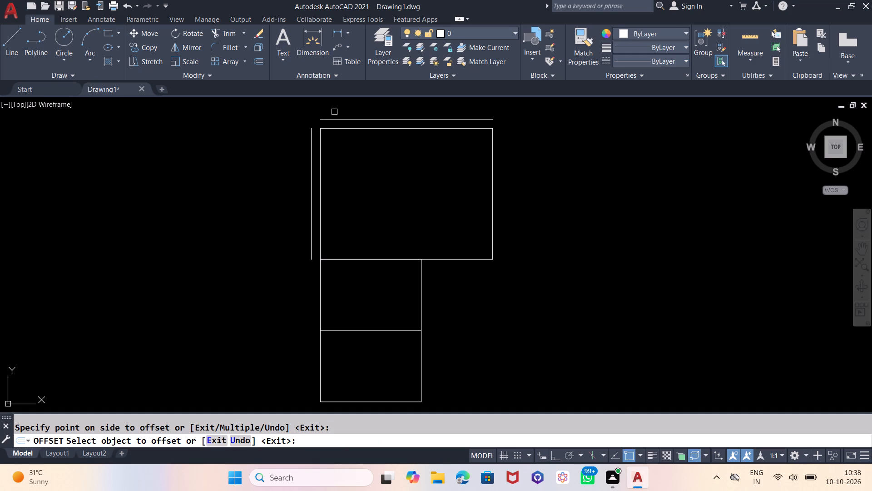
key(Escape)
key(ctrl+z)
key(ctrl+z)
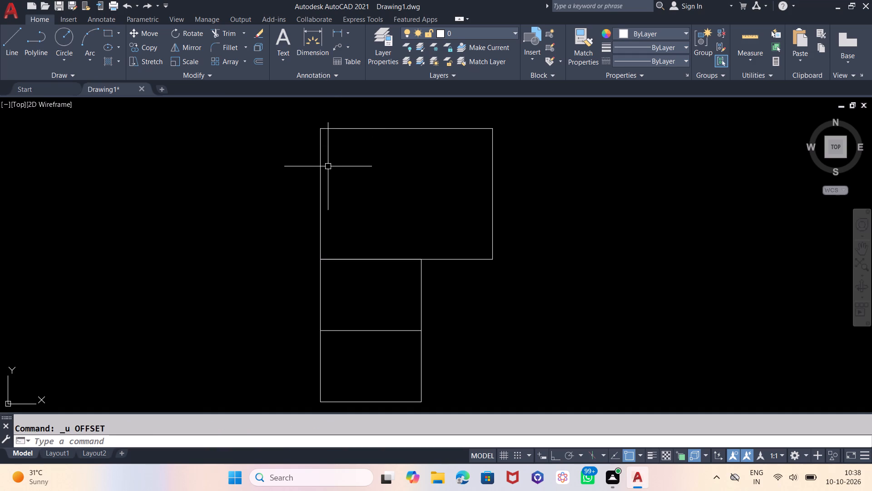
Join the large upper rectangle's left and top lines into a single polyline.
click(416, 125)
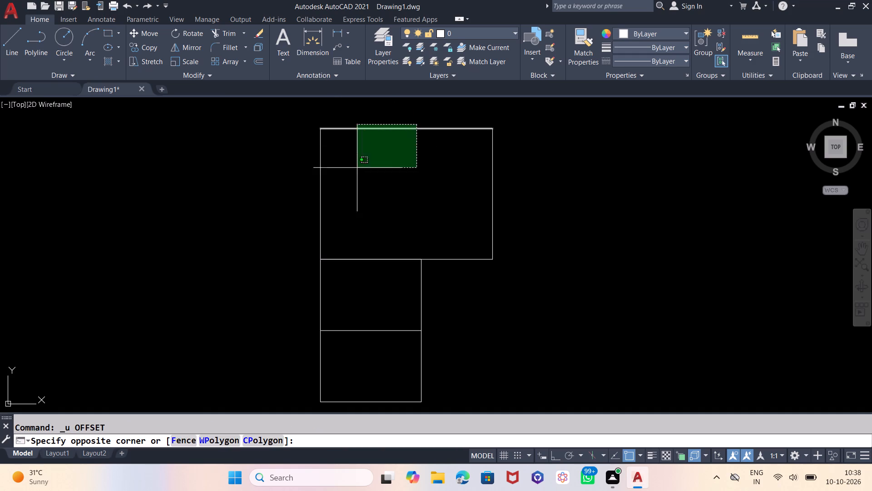
click(273, 203)
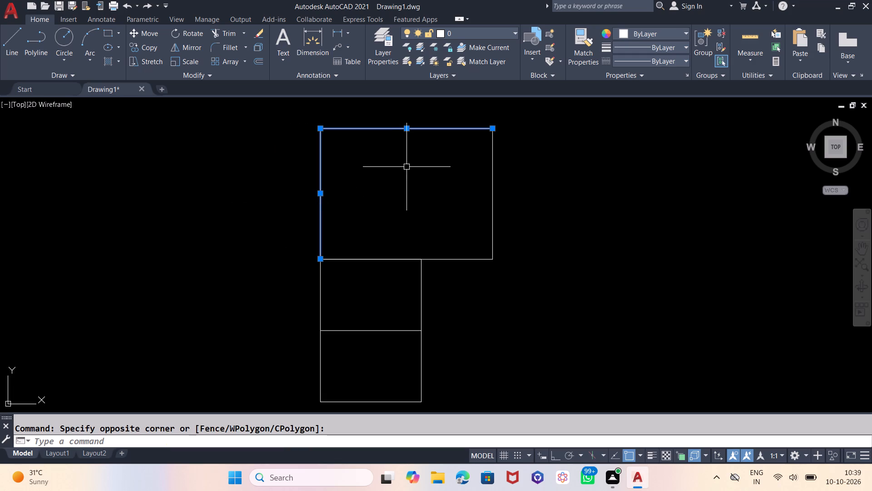
key(j)
key(o)
key(i)
key(n)
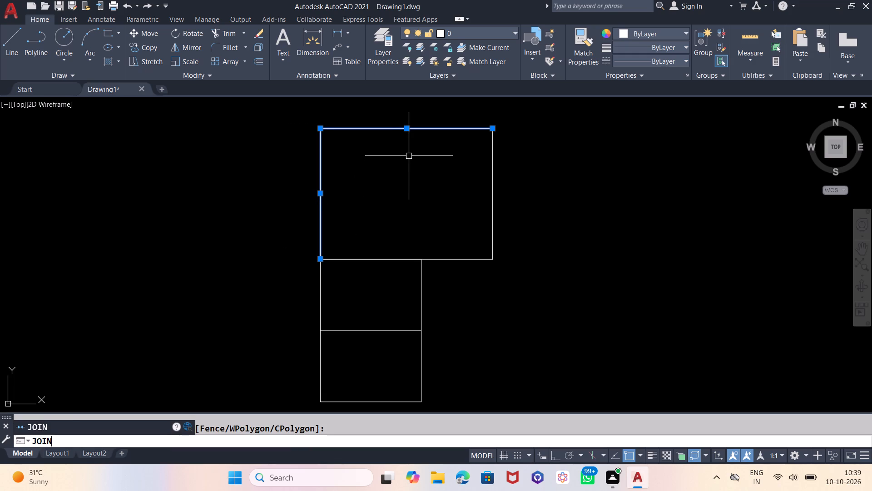
key(Return)
click(368, 120)
click(364, 142)
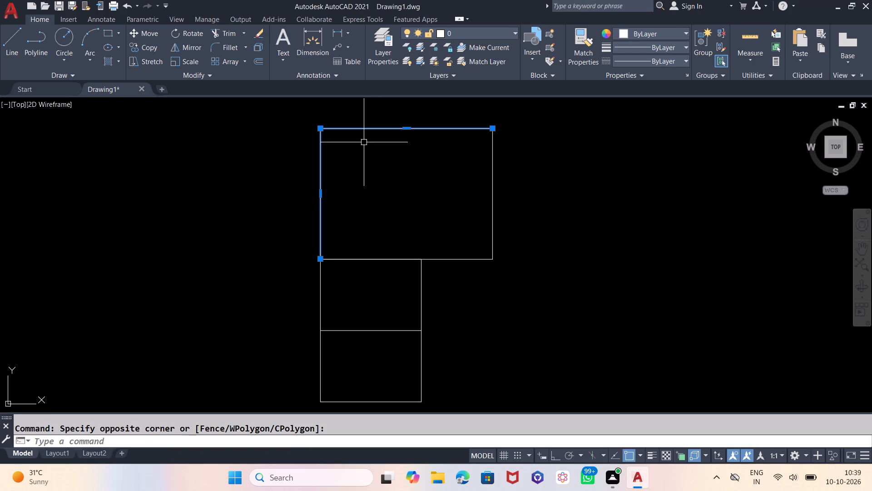
key(Escape)
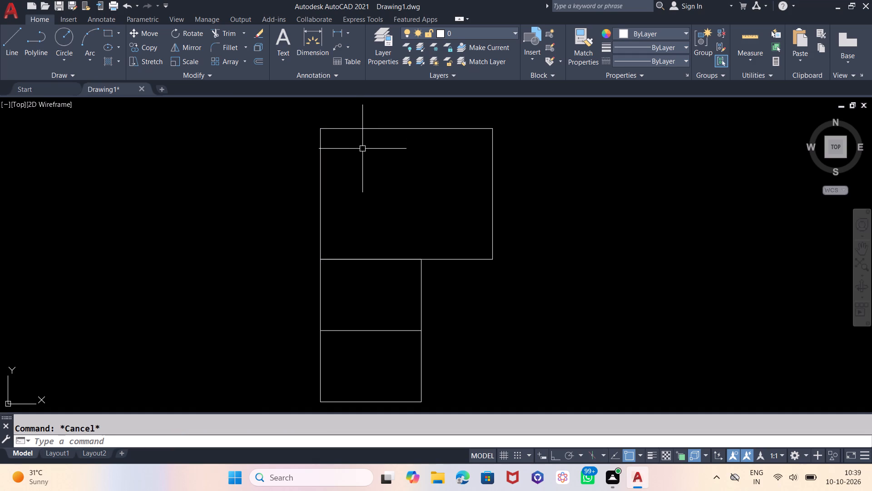
Join the left lines of the two lower rectangles into one line, leaving out the horizontal line between them.
click(327, 309)
click(303, 355)
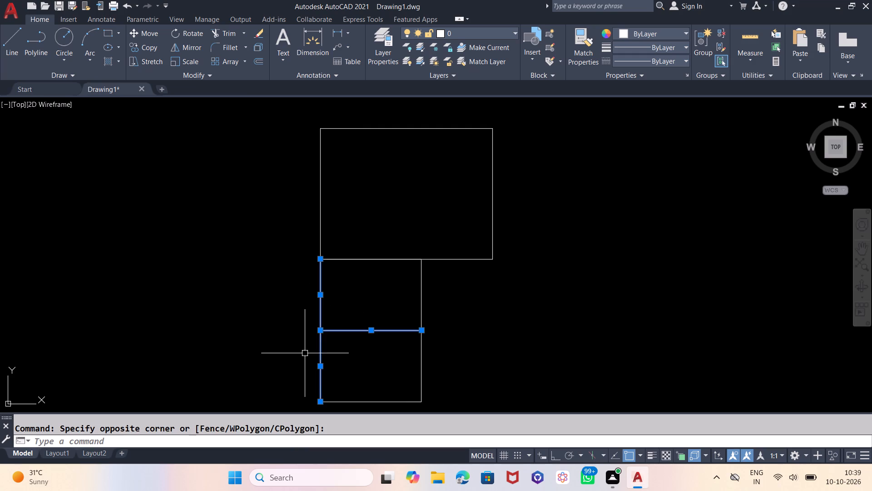
shift+click(351, 333)
key(j)
key(o)
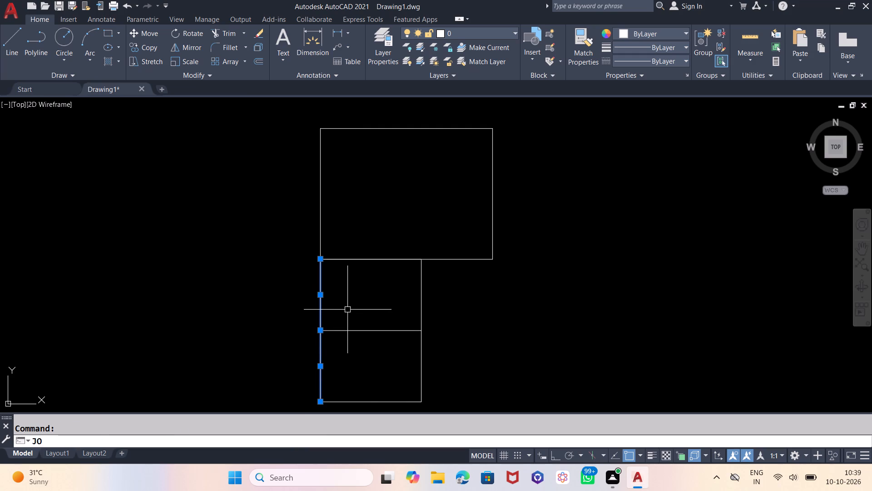
text(IN)
key(Return)
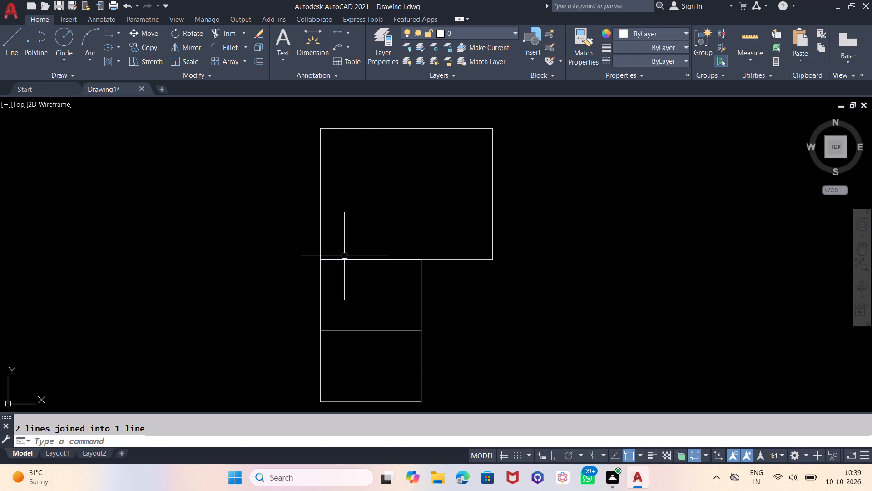
Offset the joined left-and-top polyline of the large rectangle and the joined left line of the lower rectangles outward by 9.
key(o)
key(Return)
key(9)
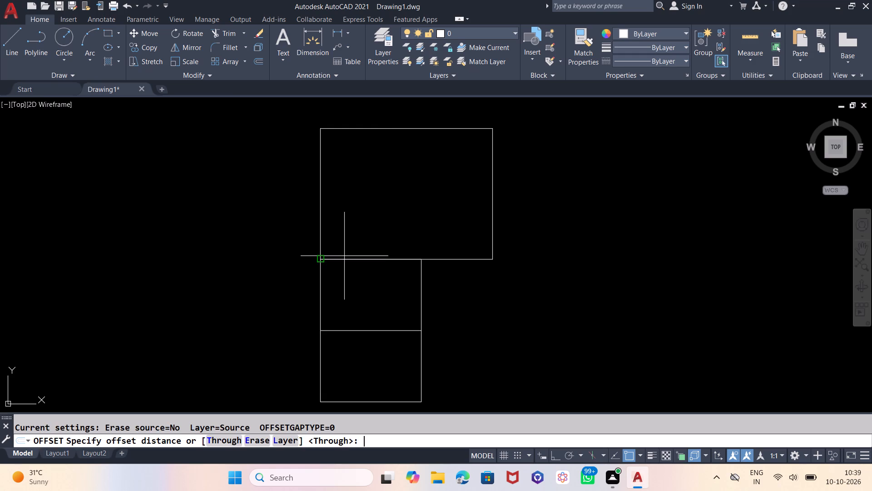
key(Return)
click(318, 230)
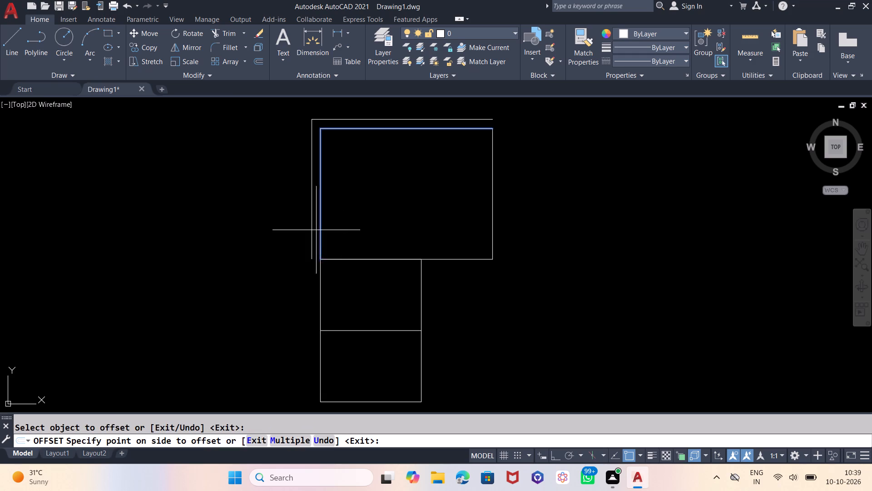
click(297, 228)
click(319, 290)
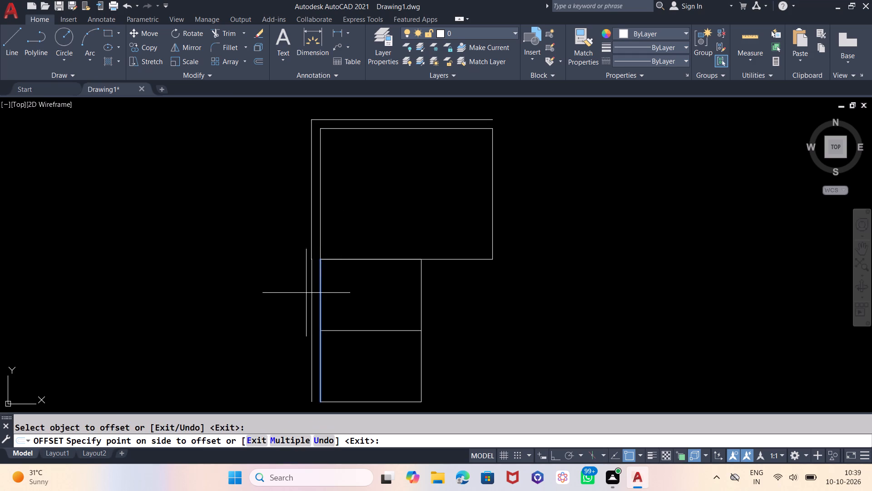
click(300, 295)
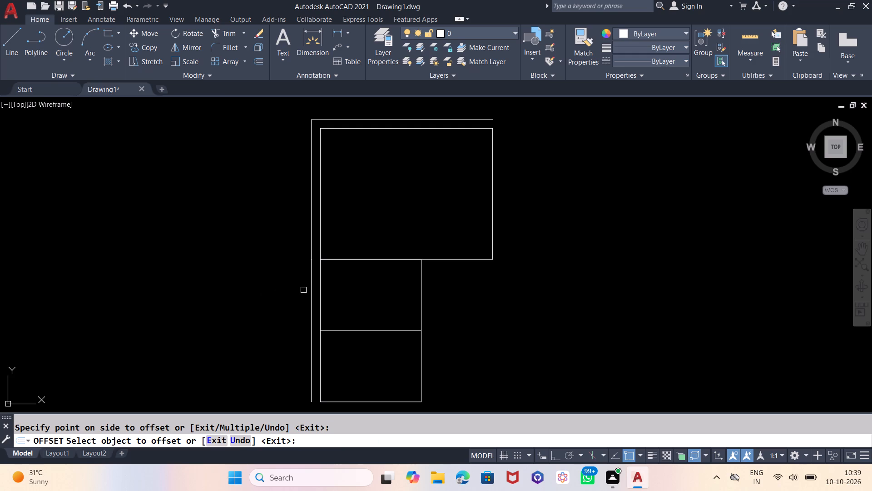
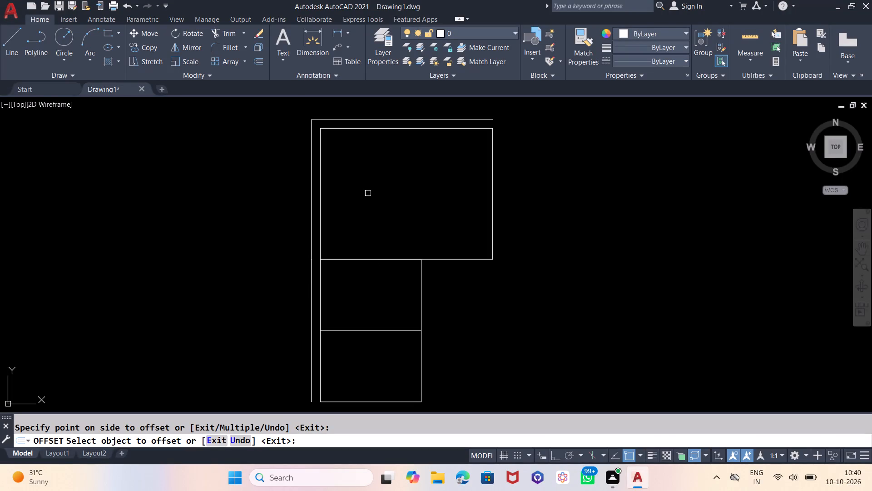
Offset the large upper rectangle's right and bottom lines outward by 6.
key(Escape)
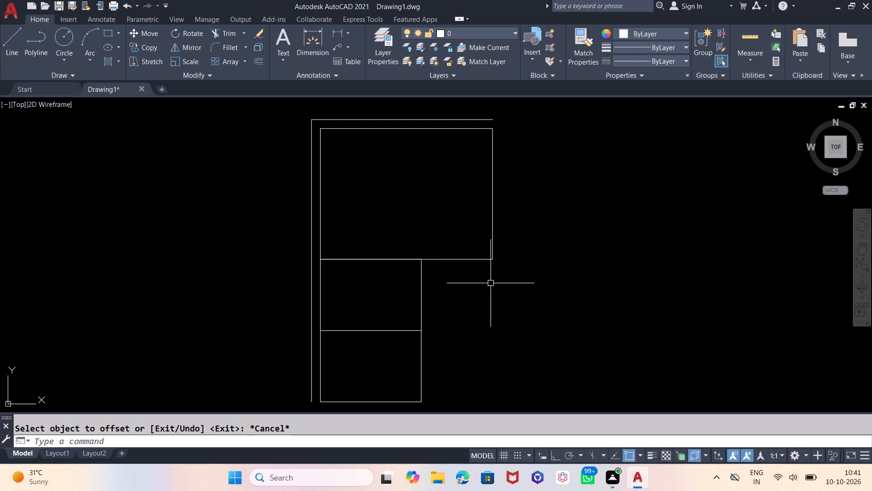
key(o)
key(Return)
key(6)
key(Return)
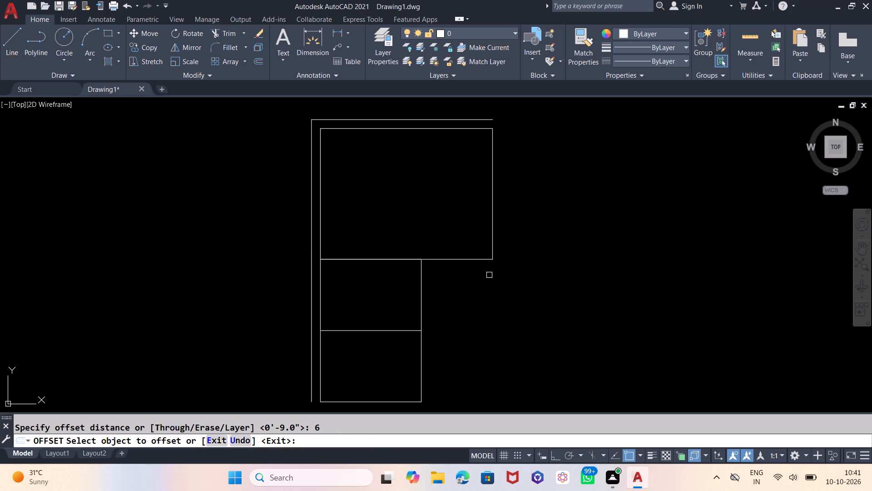
click(492, 176)
click(531, 169)
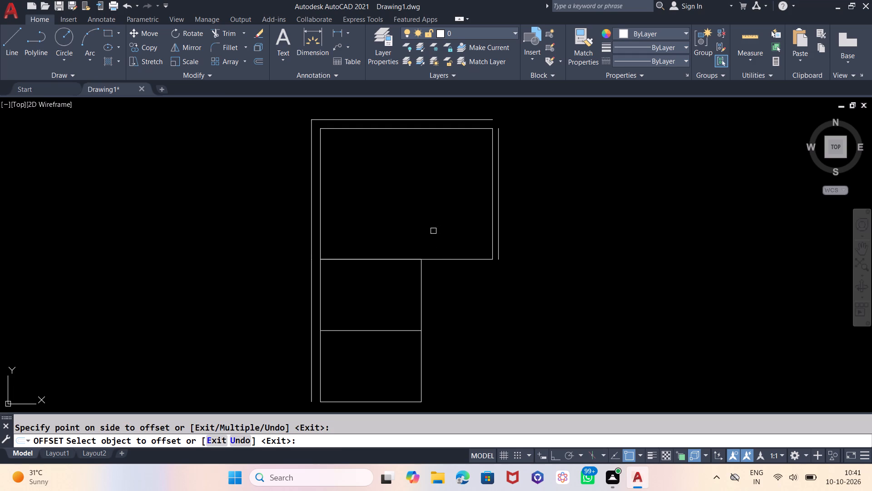
click(441, 262)
click(450, 290)
key(Escape)
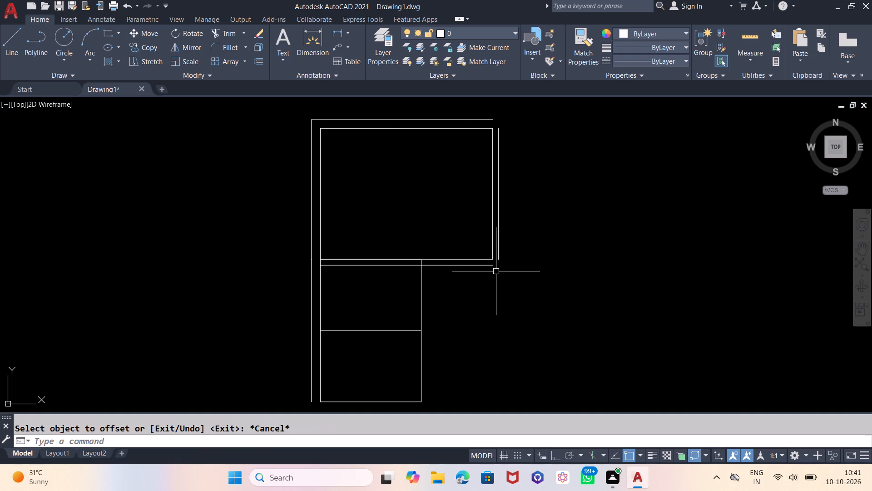
Offset the outer right wall line of the large rectangle 14' farther to the right.
key(o)
key(Return)
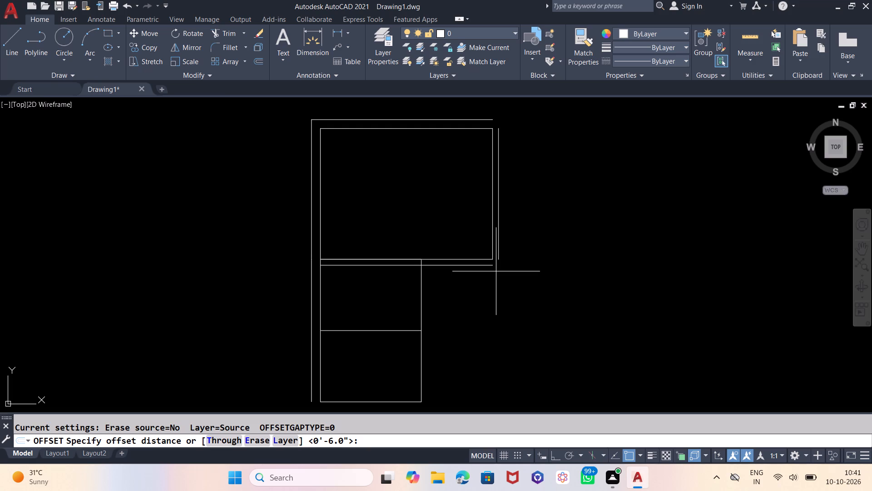
text(14')
key(Return)
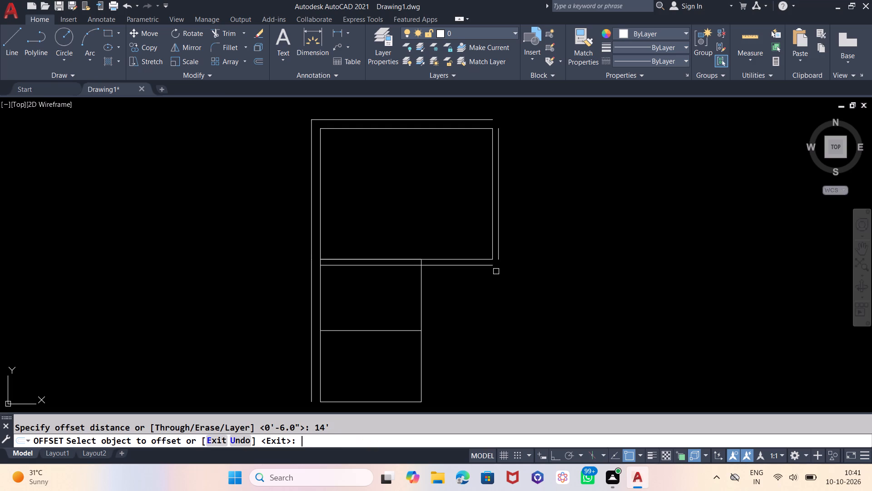
click(498, 223)
click(571, 209)
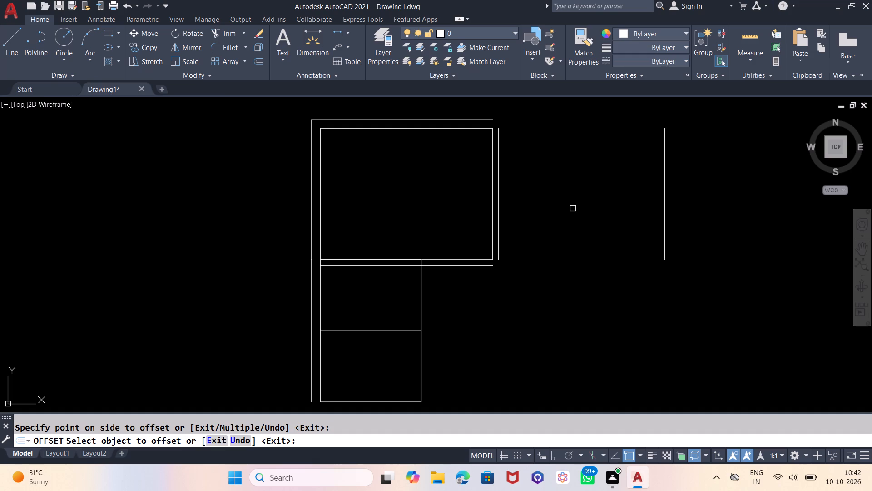
key(Escape)
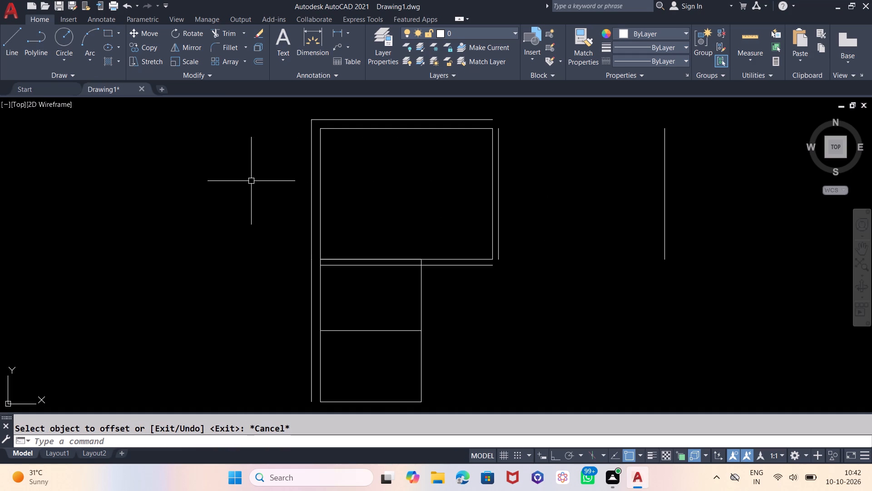
With Ortho on, close the 14' wide room by drawing lines between the top ends and between the bottom ends of its vertical lines.
click(16, 32)
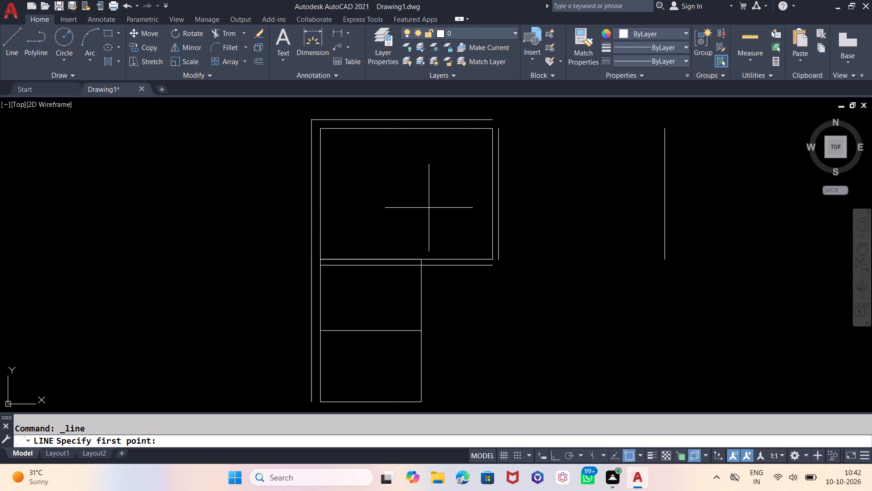
key(F8)
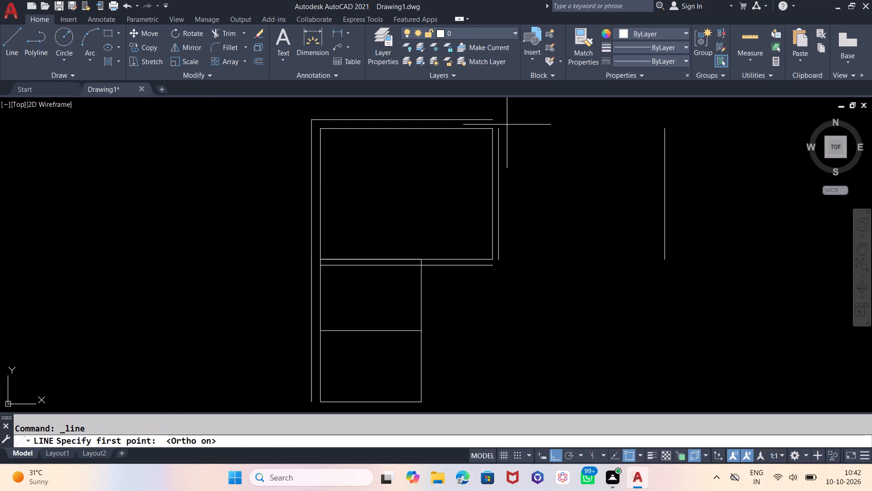
click(497, 127)
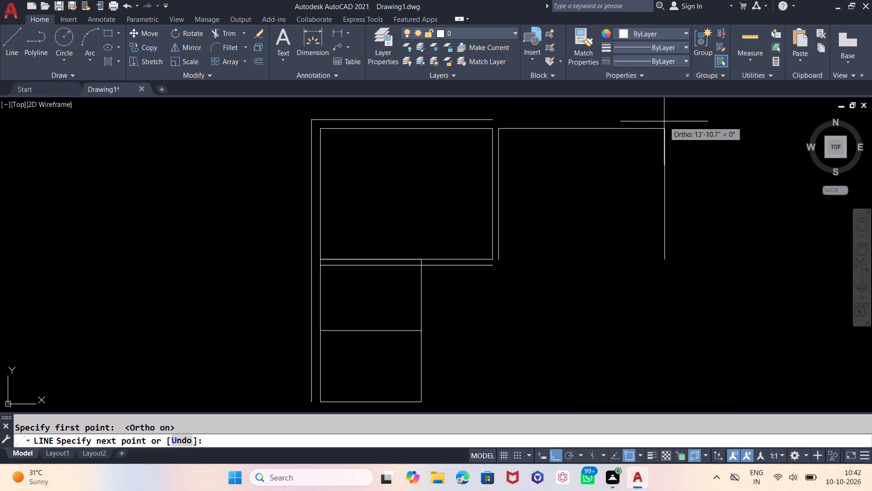
click(665, 129)
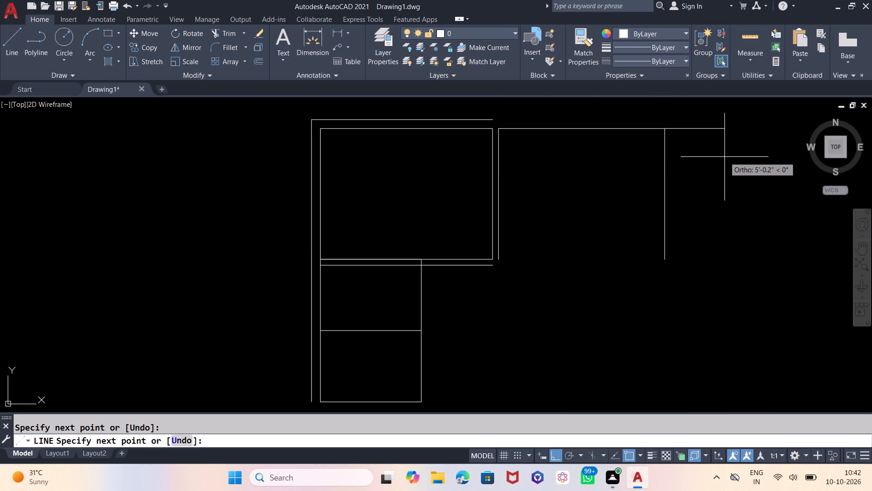
key(Escape)
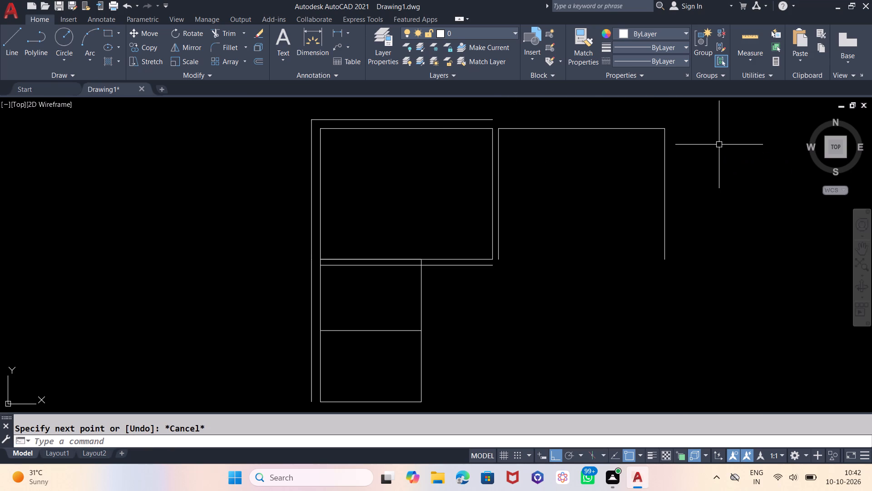
key(space)
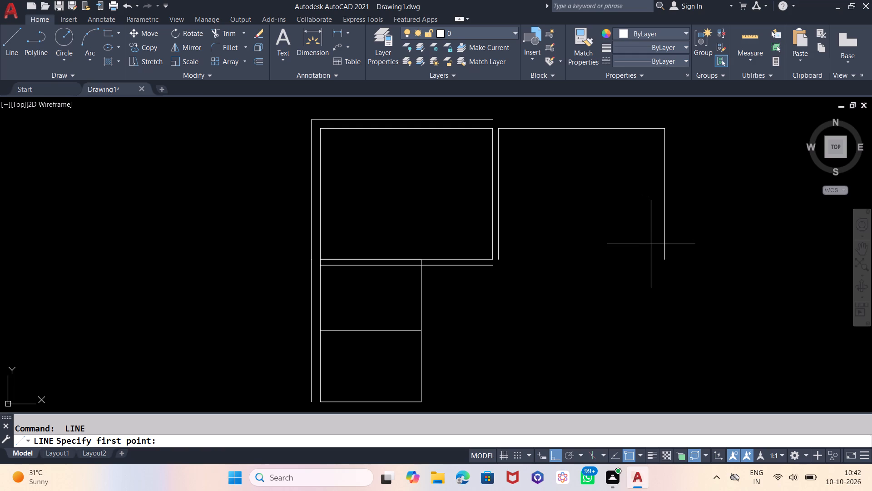
click(664, 259)
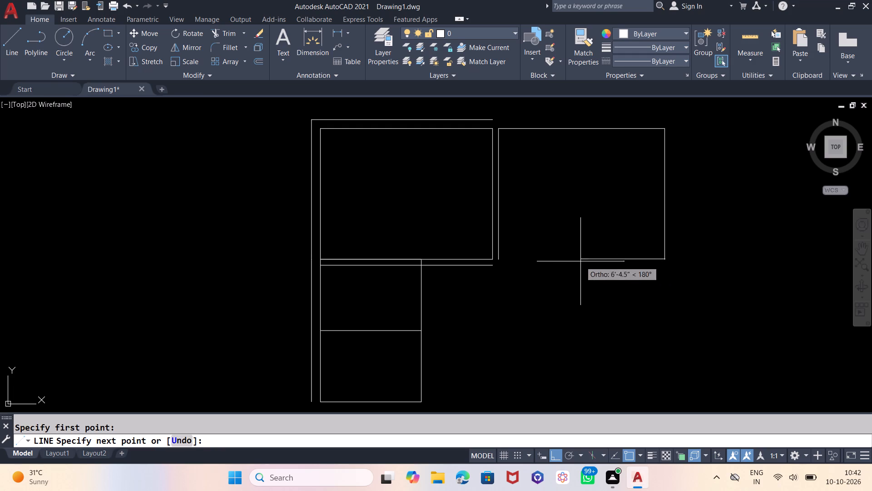
click(497, 262)
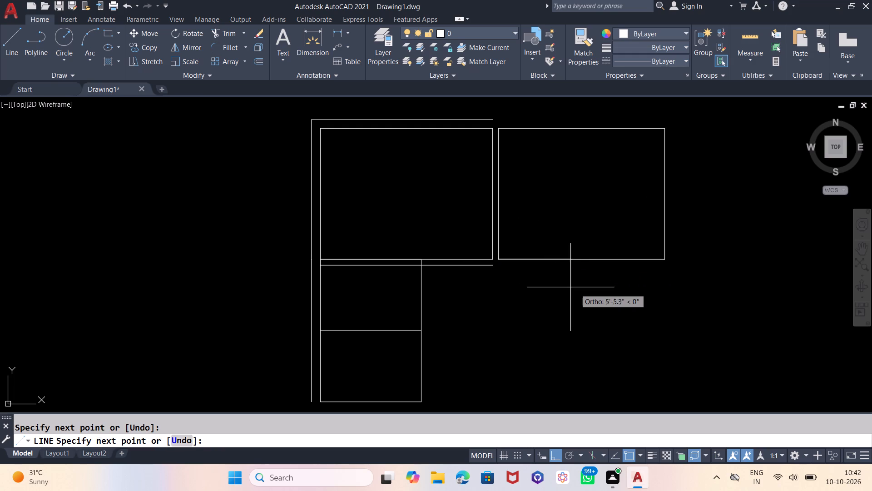
key(Escape)
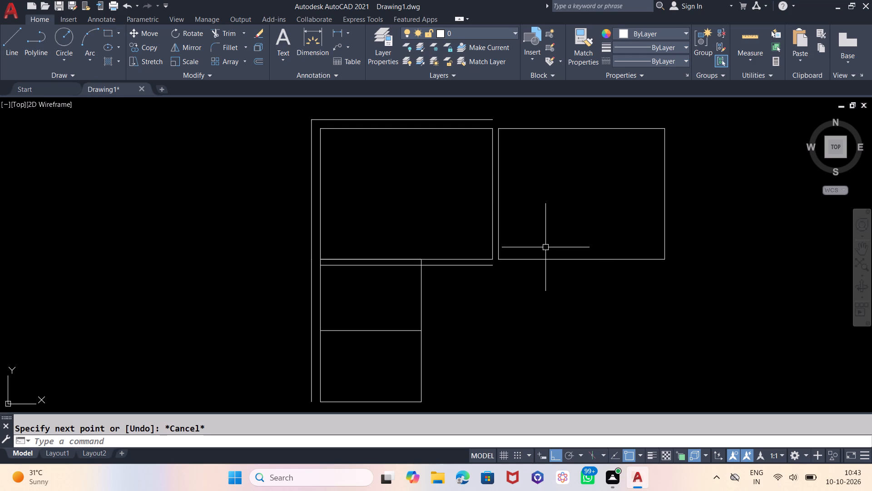
Offset the bottom line of the 14' wide room downward by 6.
key(o)
key(Return)
key(6)
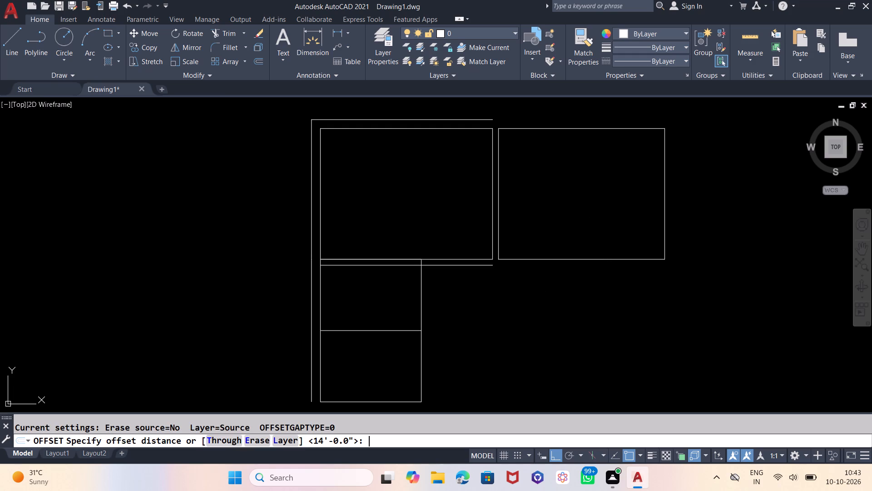
key(Return)
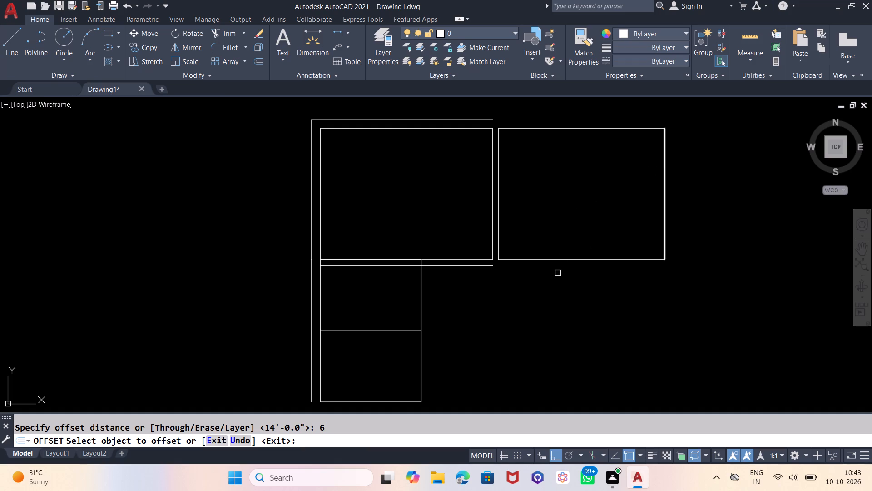
click(564, 261)
click(565, 304)
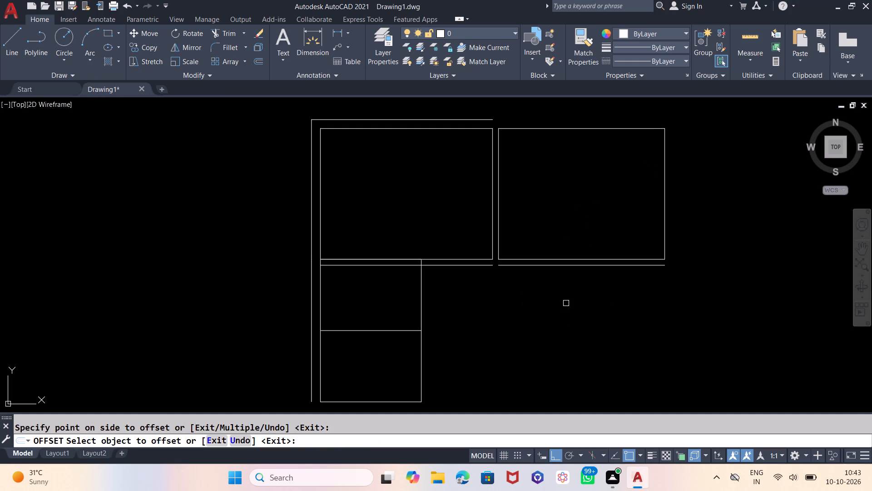
key(Escape)
Offset the top and right lines of the 14' wide room outward by 9.
key(o)
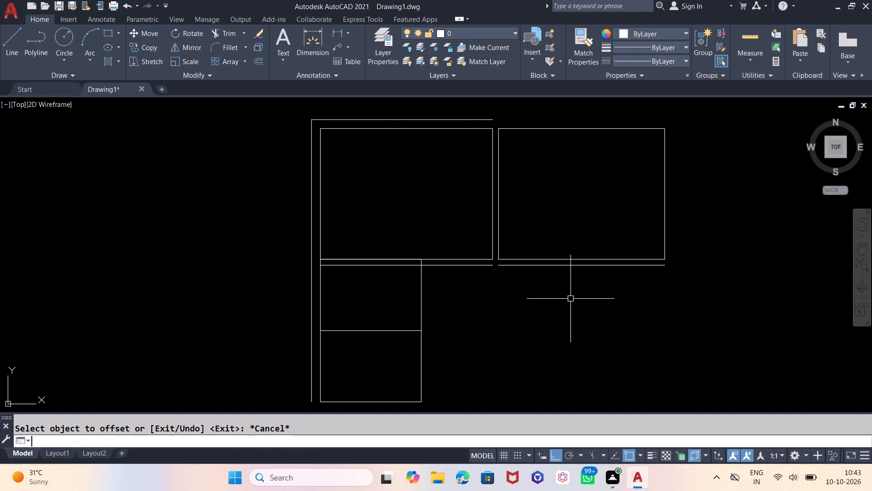
key(Return)
key(9)
key(Return)
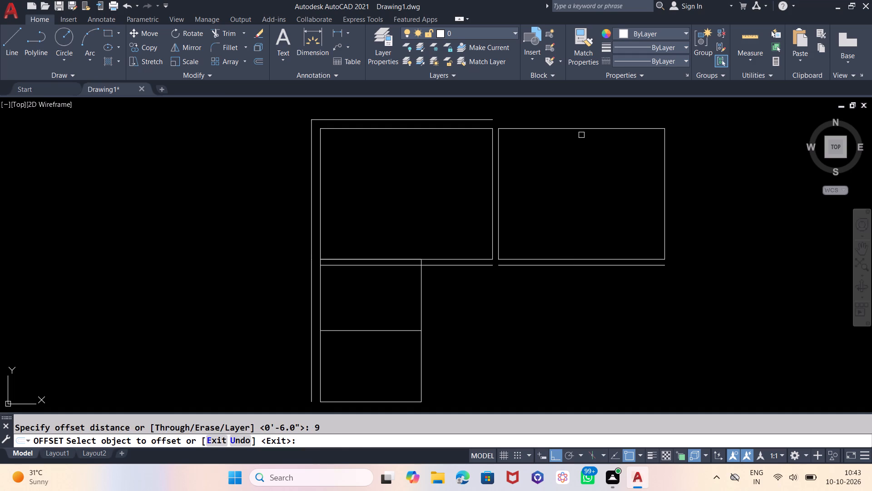
click(582, 130)
click(578, 82)
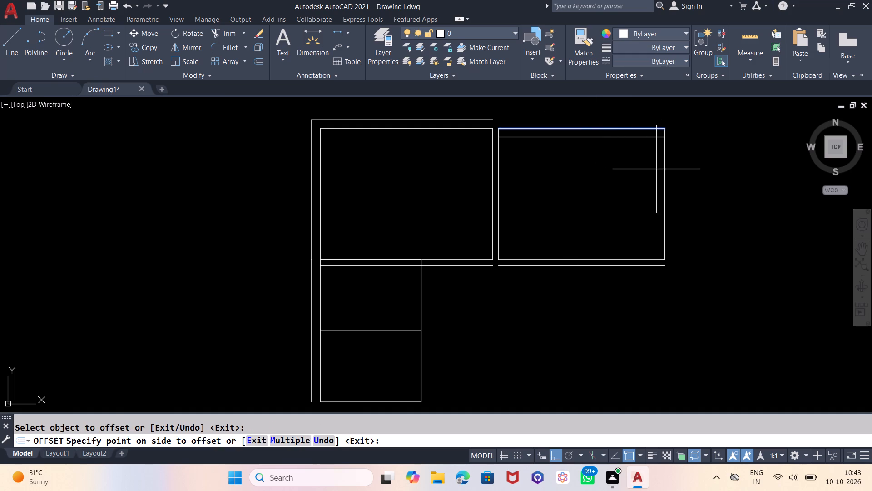
click(673, 98)
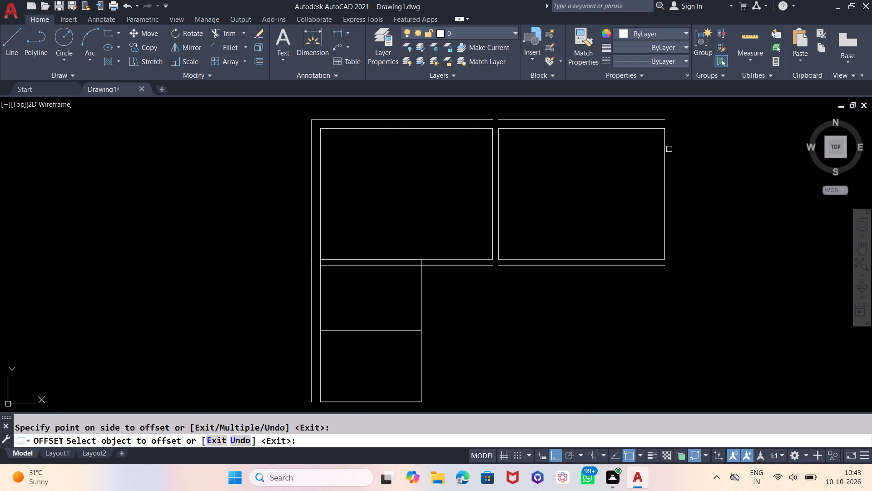
click(667, 151)
click(689, 155)
key(Escape)
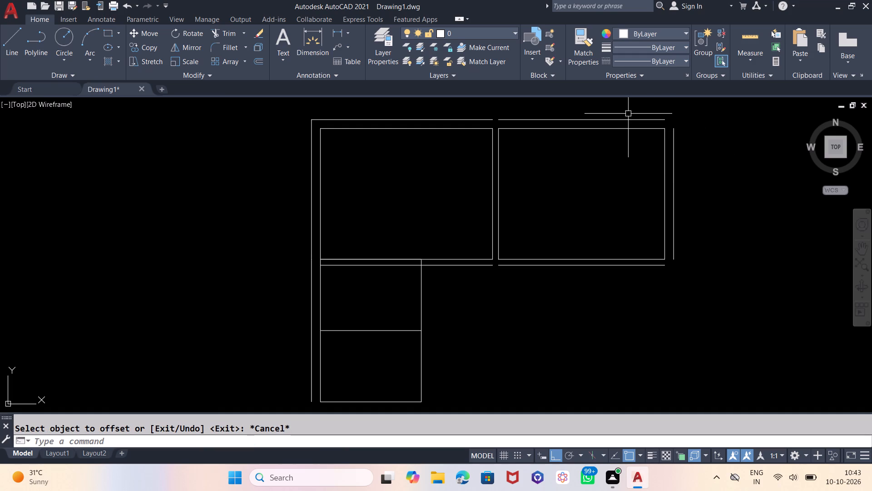
Join the top and right lines of the 14' wide room into a single polyline.
drag(637, 125, 640, 130)
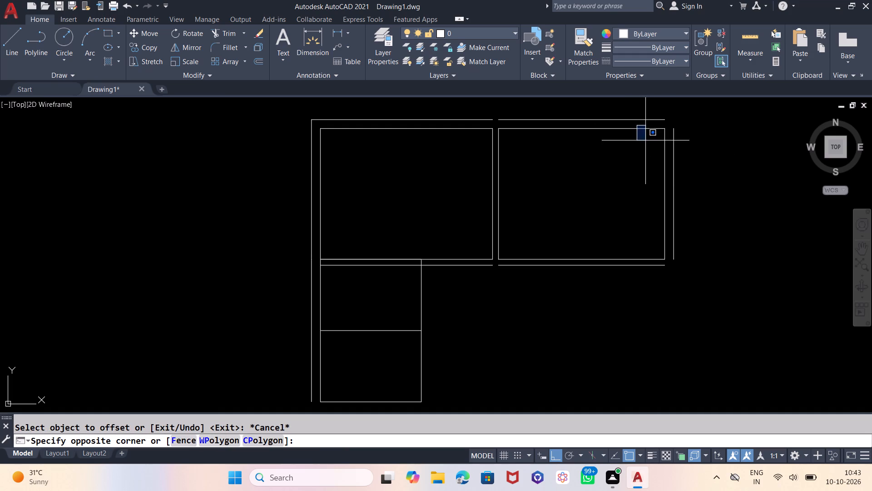
click(670, 173)
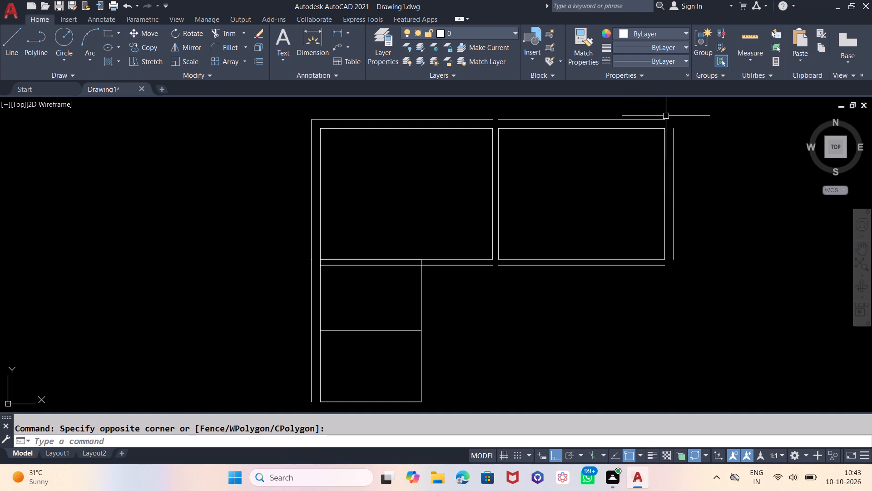
click(669, 122)
click(658, 145)
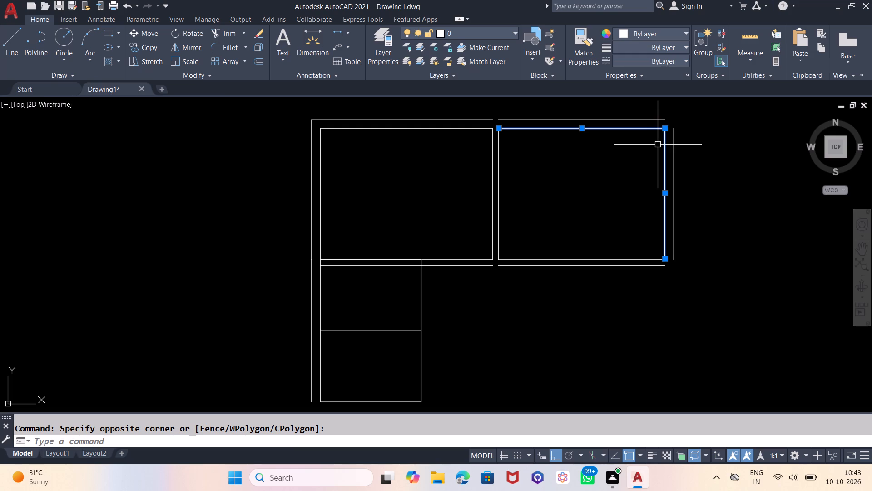
key(j)
text(OIN)
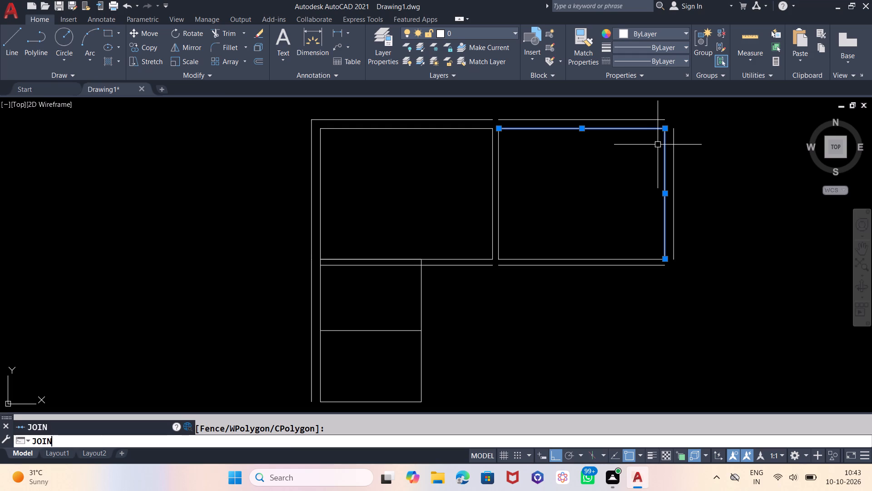
key(Return)
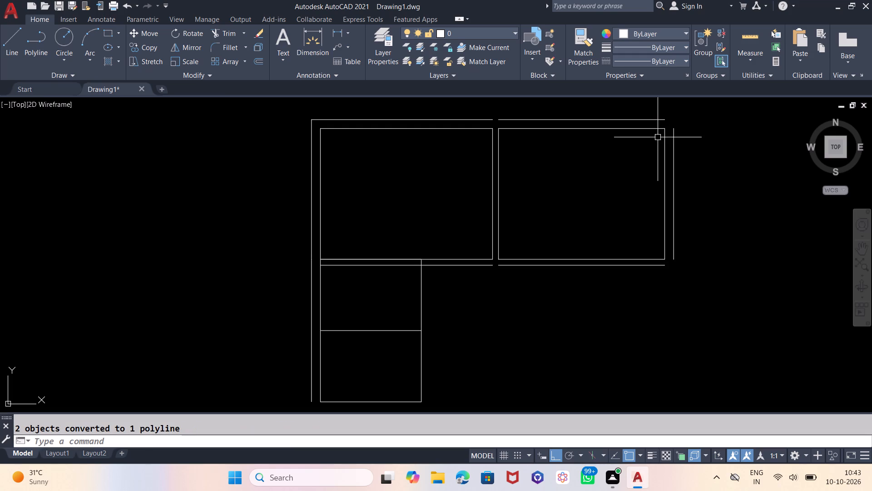
Offset the joined top and right polyline of the 14' wide room outward by 9.
click(659, 129)
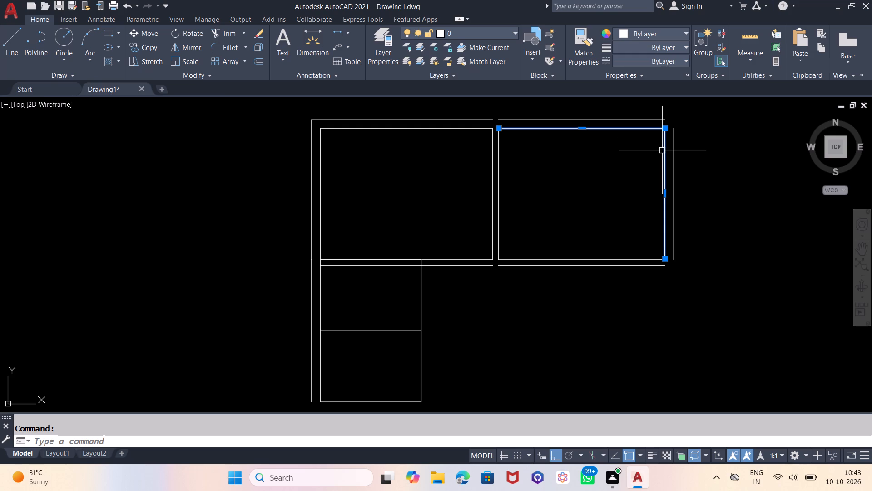
key(Escape)
key(o)
key(Return)
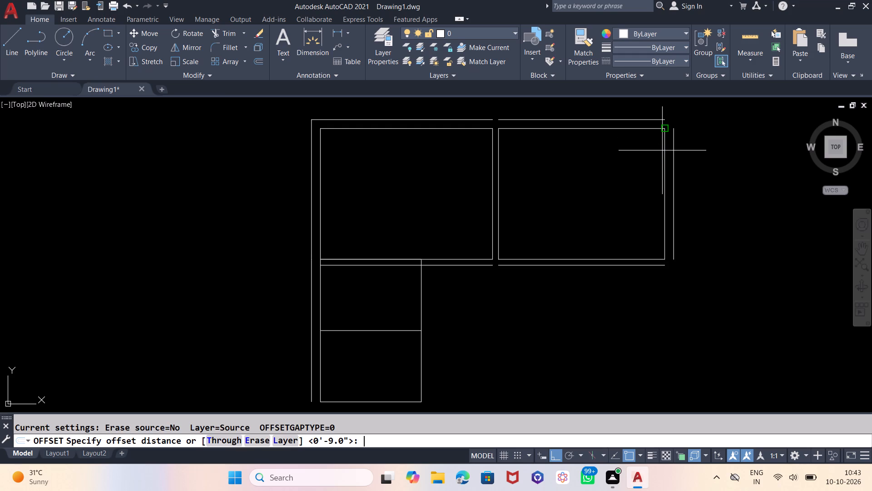
key(9)
key(Return)
click(662, 145)
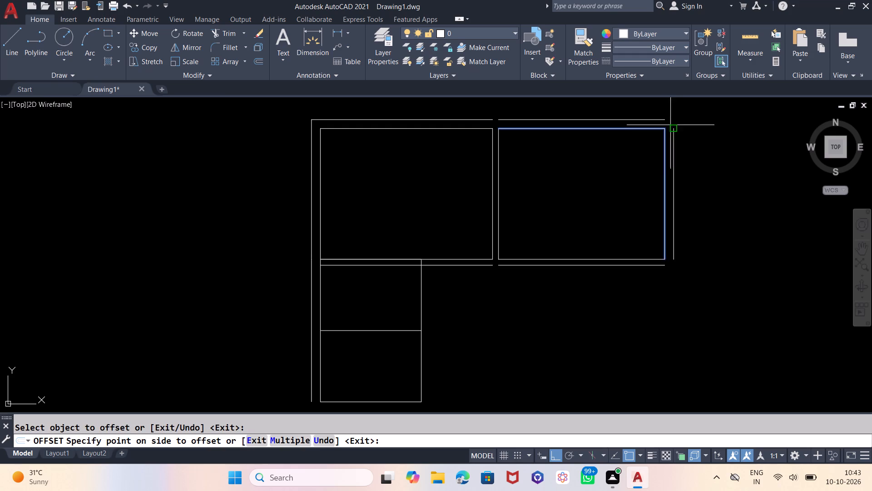
click(677, 115)
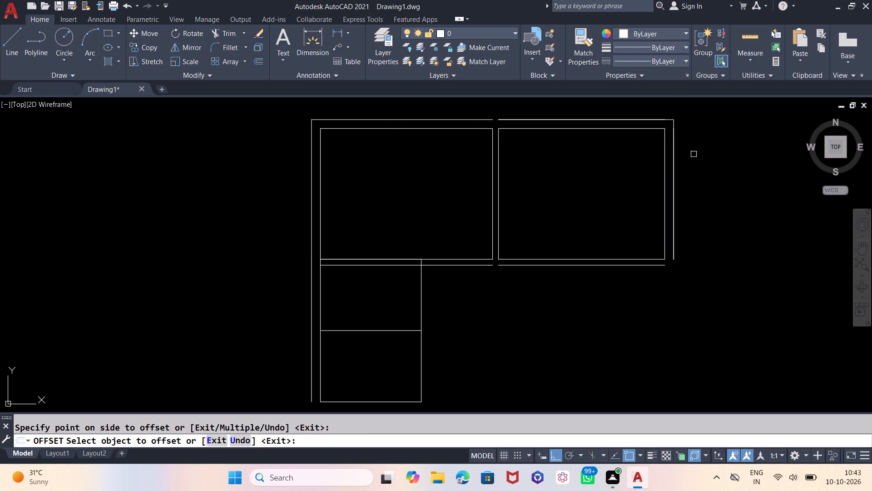
scroll(670, 128, up, 3)
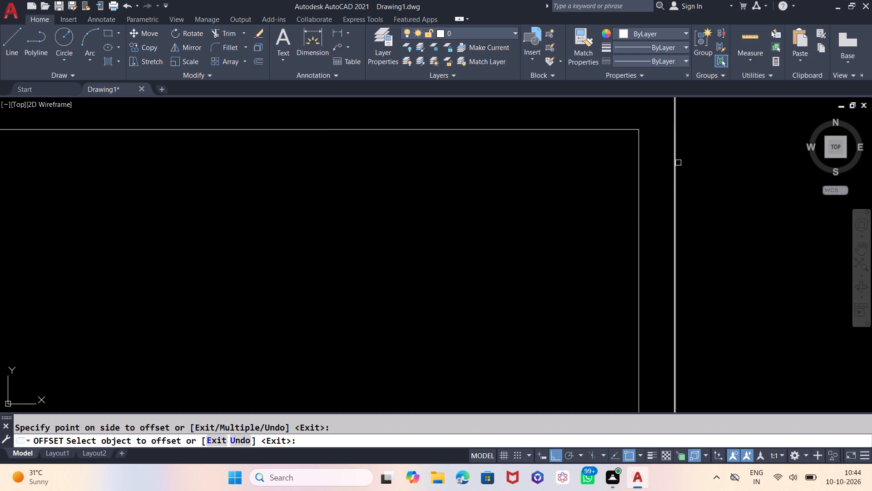
key(Escape)
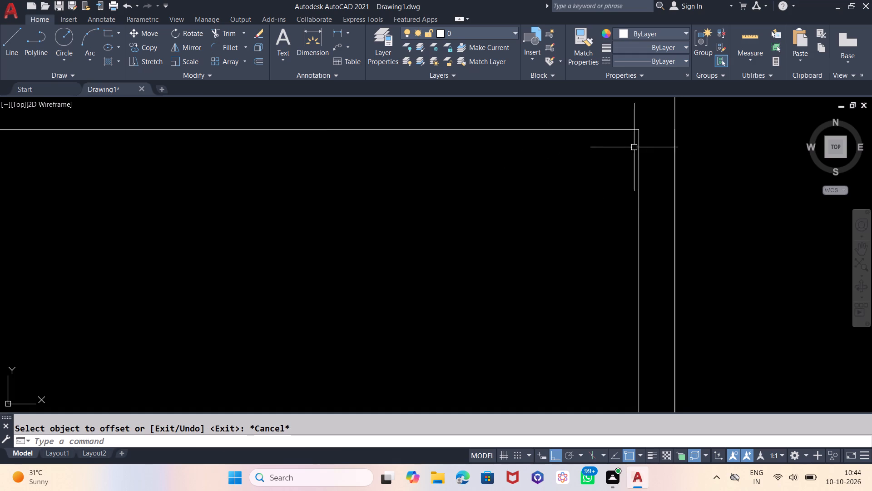
Inspect the outer wall polyline around the top-right corner of the 14' wide room.
scroll(651, 137, up, 3)
scroll(691, 135, up, 3)
scroll(632, 141, down, 3)
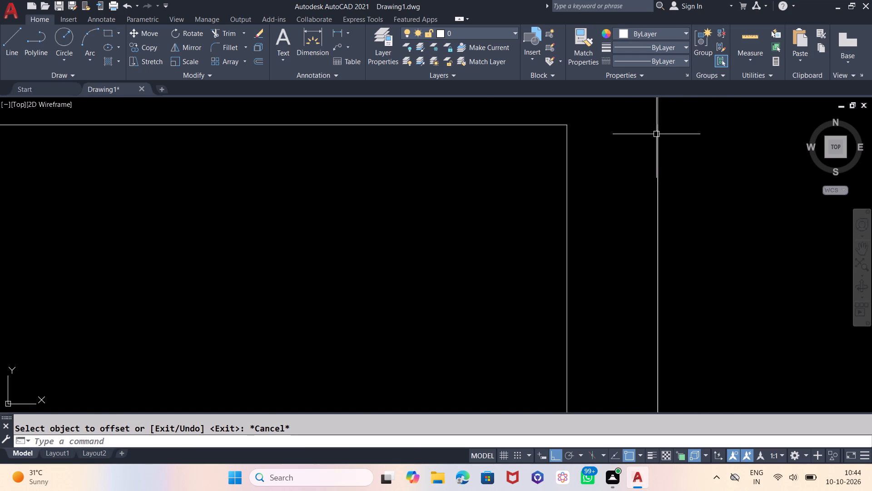
click(656, 134)
scroll(673, 251, down, 2)
scroll(625, 155, down, 3)
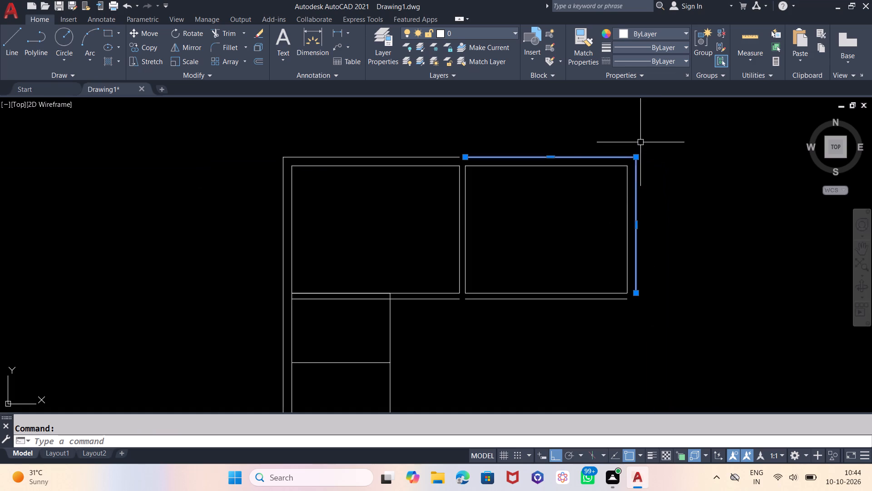
click(678, 222)
click(685, 212)
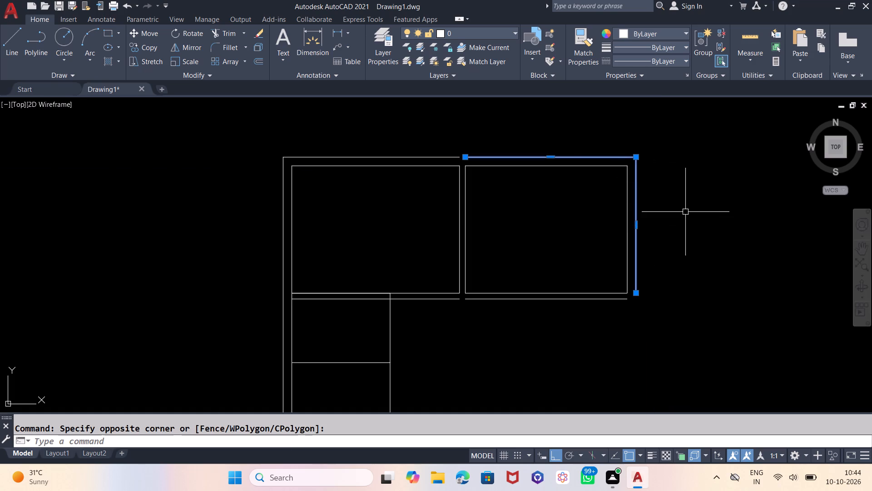
key(Escape)
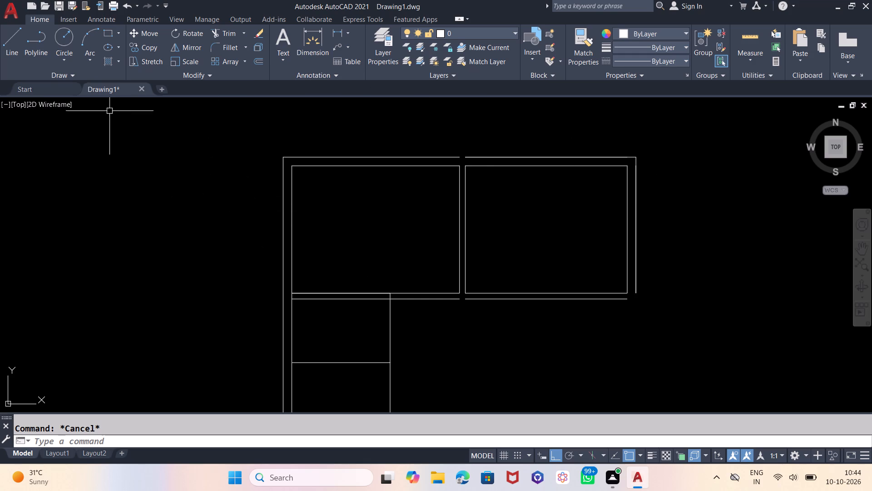
Draw a line bridging the gap between the two large rooms' lower wall lines and continuing horizontally past the right outer wall.
click(18, 37)
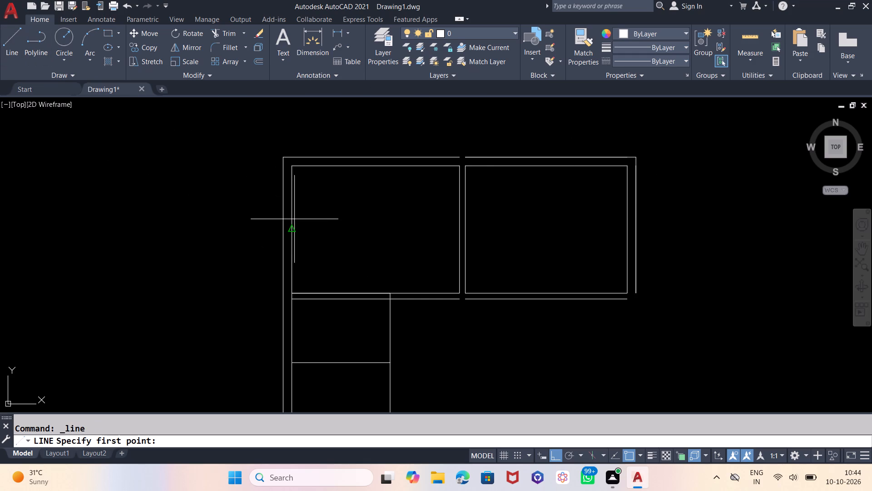
scroll(445, 305, up, 3)
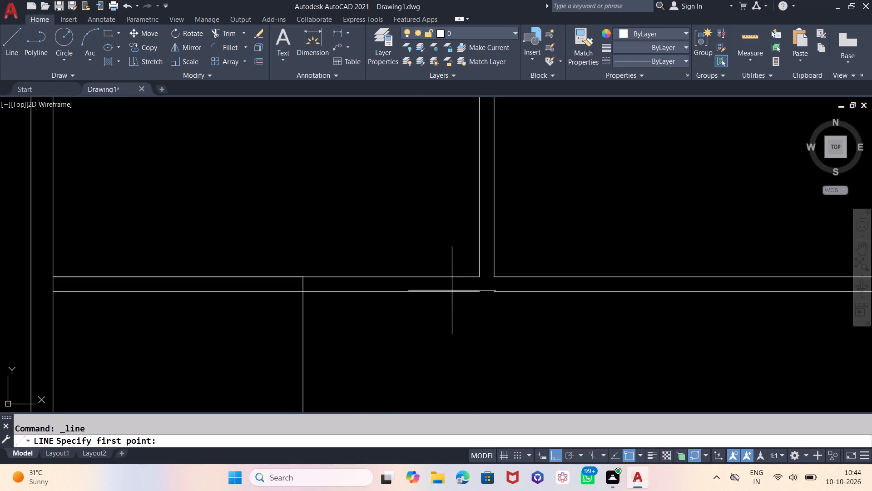
click(480, 290)
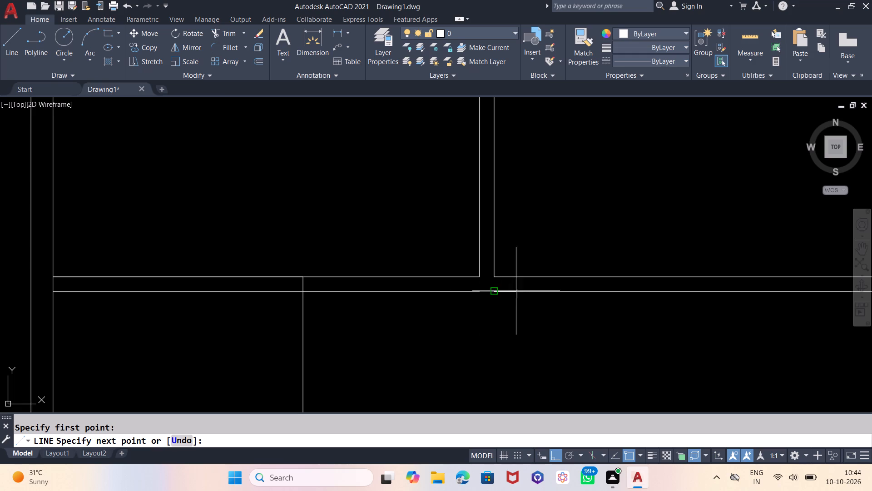
click(495, 293)
scroll(257, 251, down, 1)
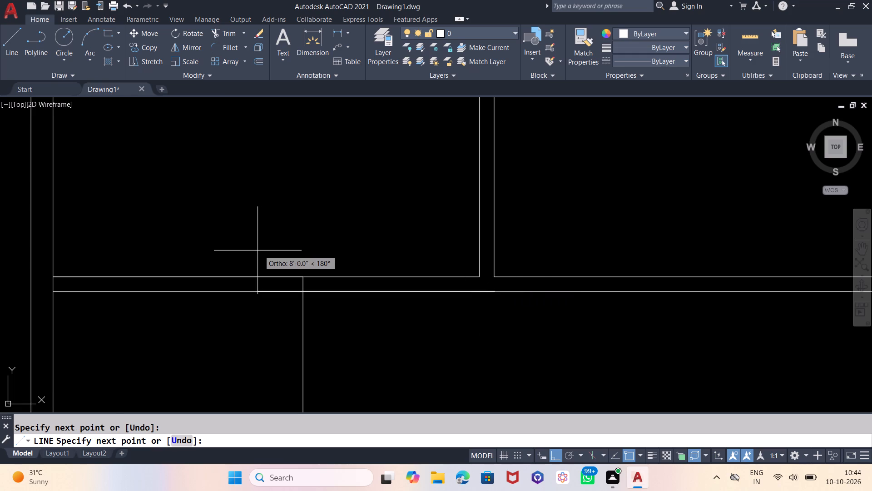
scroll(257, 251, down, 1)
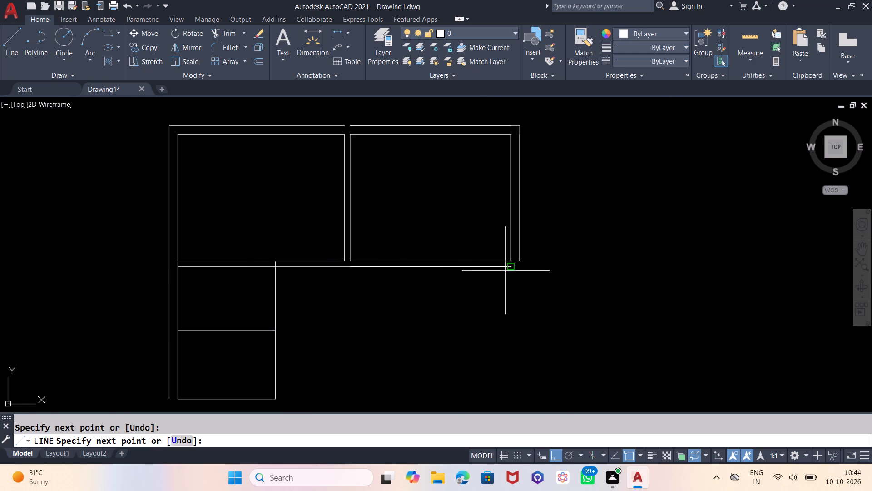
click(542, 262)
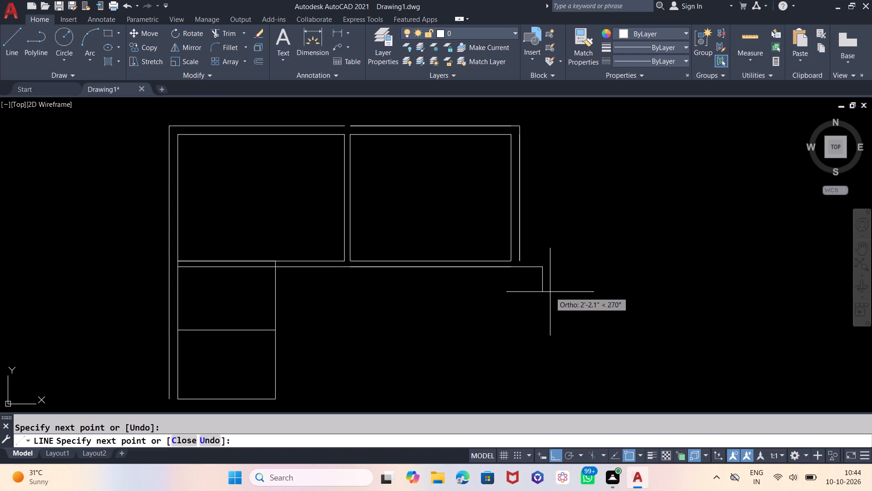
key(Escape)
Draw a short vertical line from the lower end of the right outer wall down past the bottom wall line.
key(space)
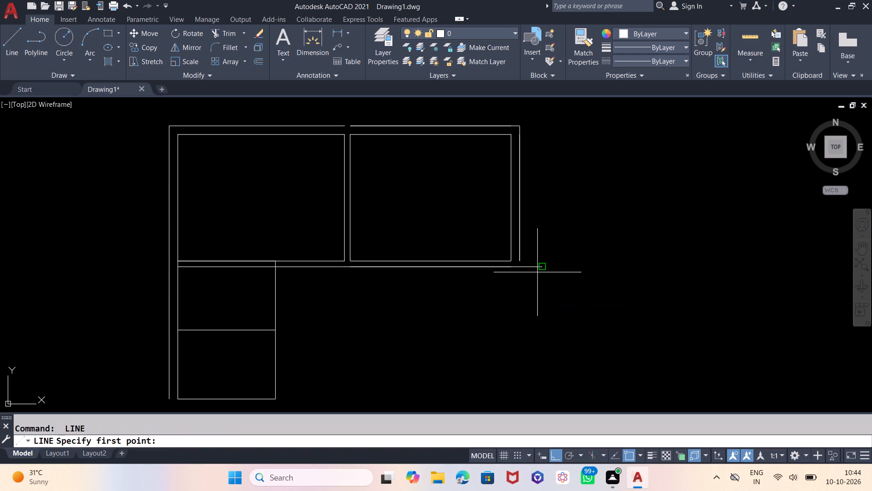
click(523, 258)
click(521, 284)
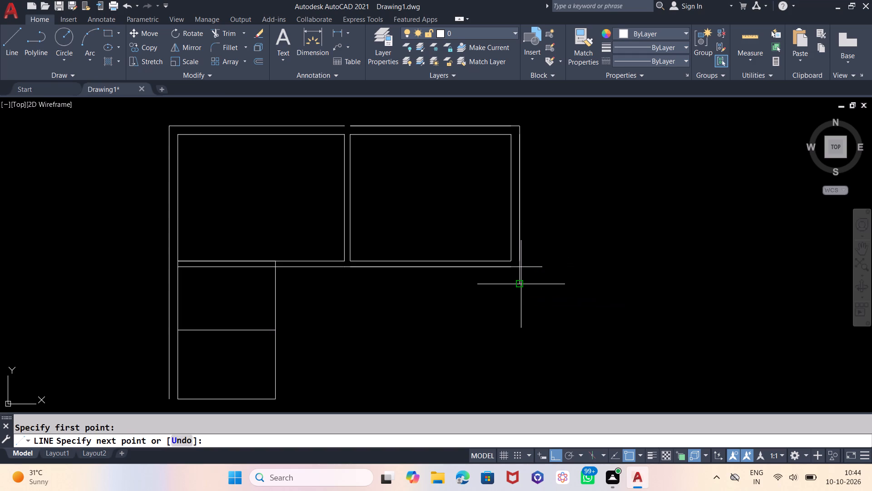
key(Escape)
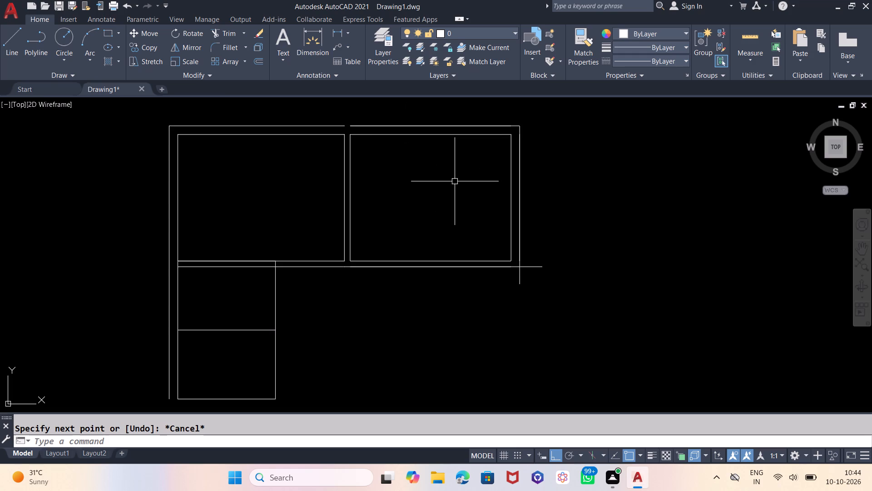
Trim the two overhanging line ends at the bottom-right outer corner of the 14' wide room.
text(TR)
key(Return)
key(Return)
scroll(534, 251, up, 1)
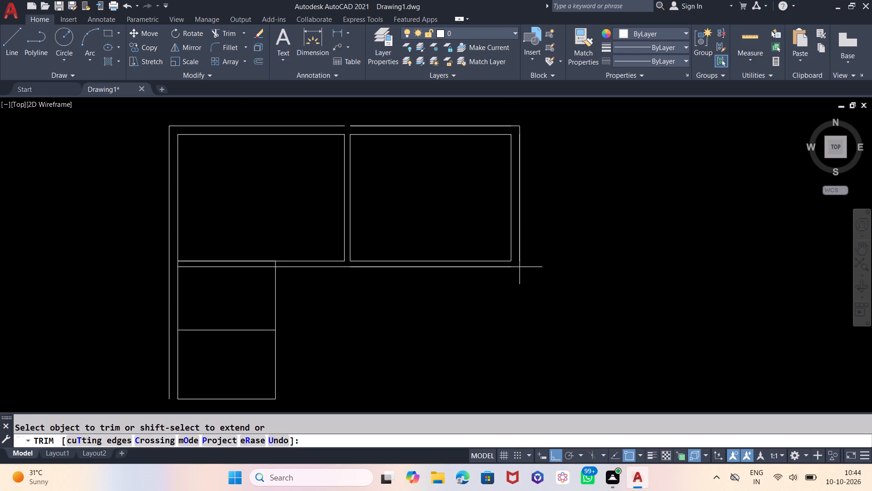
scroll(534, 252, up, 1)
drag(534, 253, 533, 272)
click(489, 314)
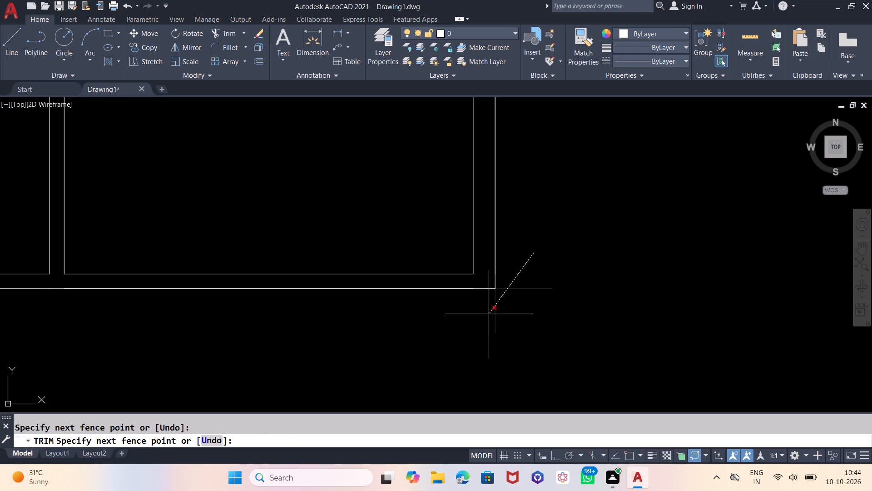
scroll(602, 275, down, 2)
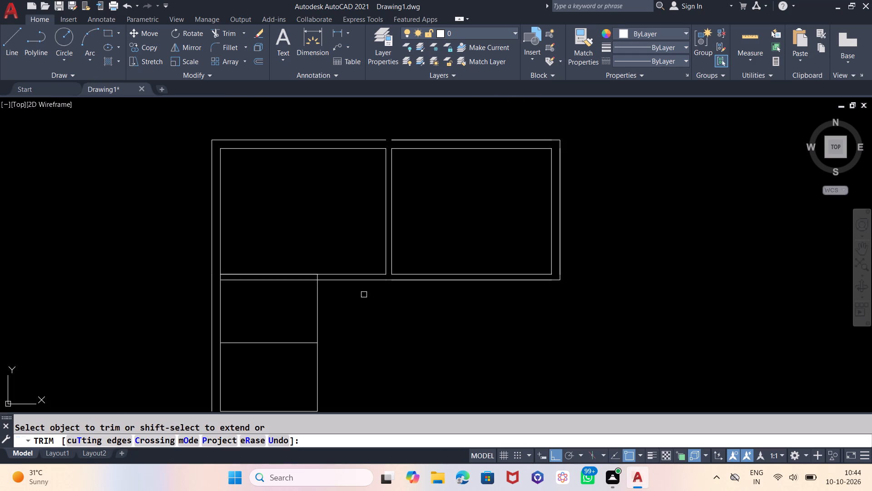
key(Escape)
Draw a line closing the gap in the top outer wall between the two large rooms.
key(l)
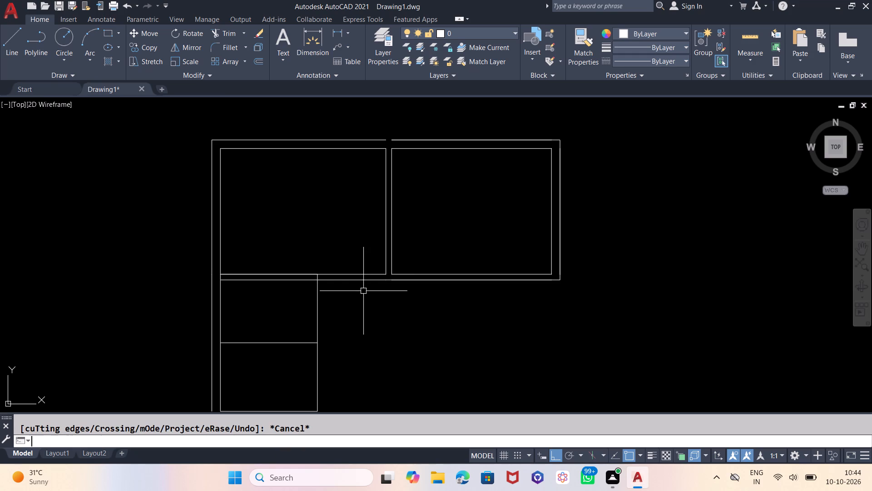
key(Return)
scroll(401, 158, up, 2)
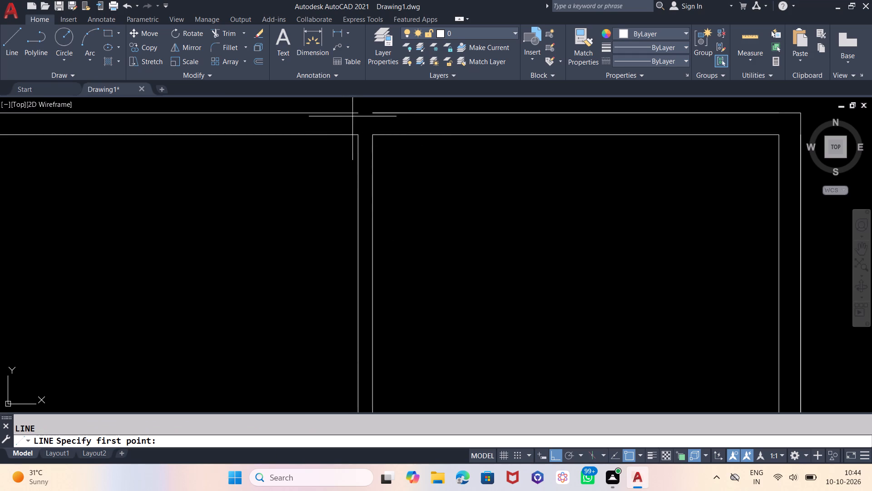
click(356, 112)
click(374, 114)
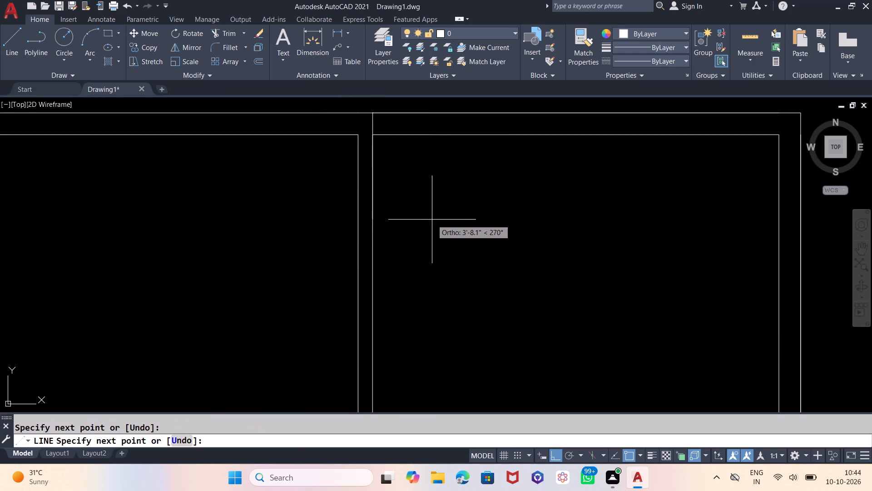
key(Escape)
Offset the dividing line and the bottom line of the two stacked small rooms downward by 6.
scroll(432, 238, down, 2)
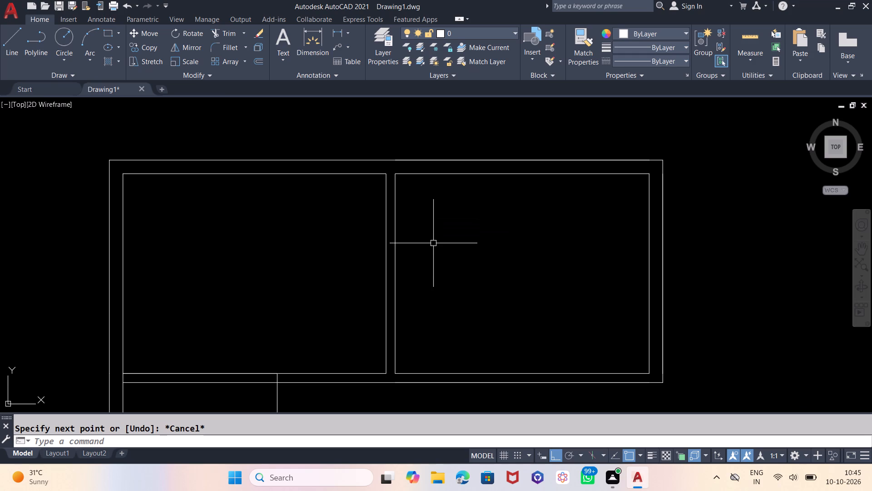
scroll(463, 133, down, 2)
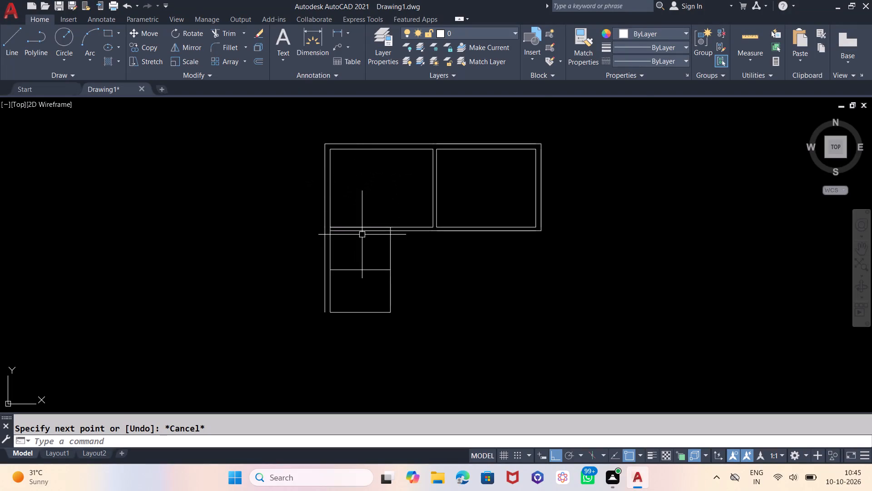
scroll(362, 235, up, 1)
scroll(396, 177, down, 1)
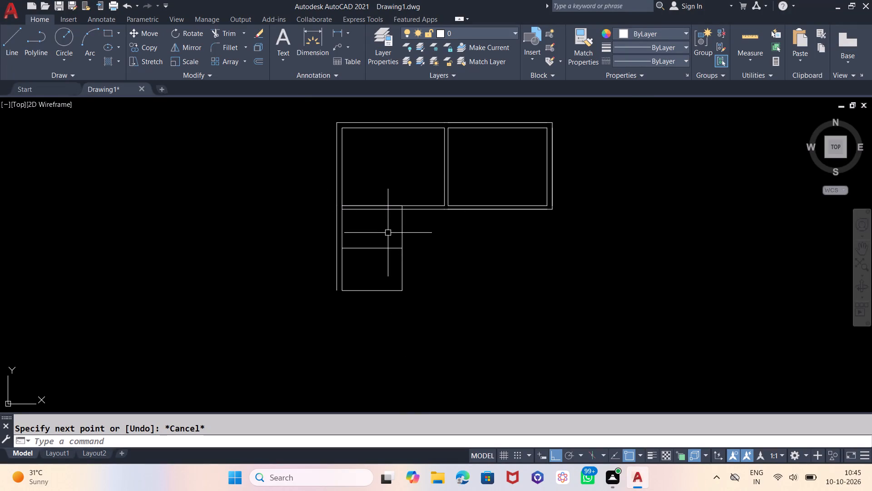
scroll(388, 233, up, 1)
scroll(388, 233, down, 1)
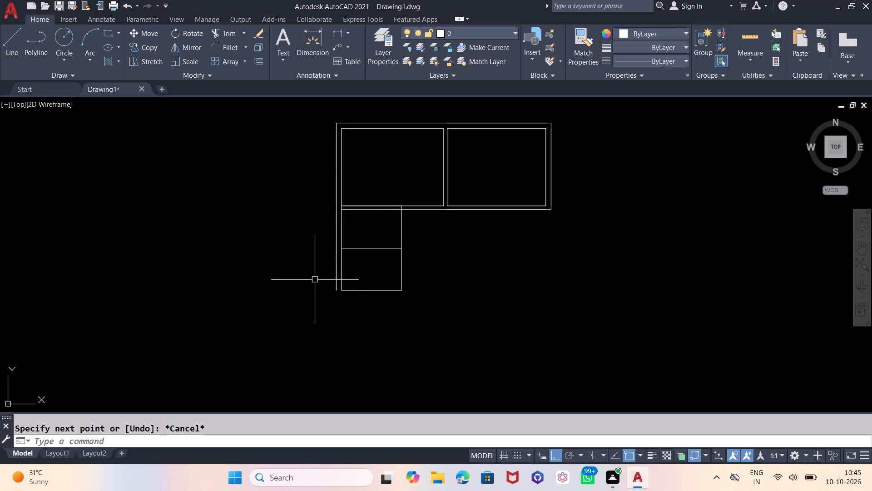
key(o)
key(Return)
key(6)
key(Return)
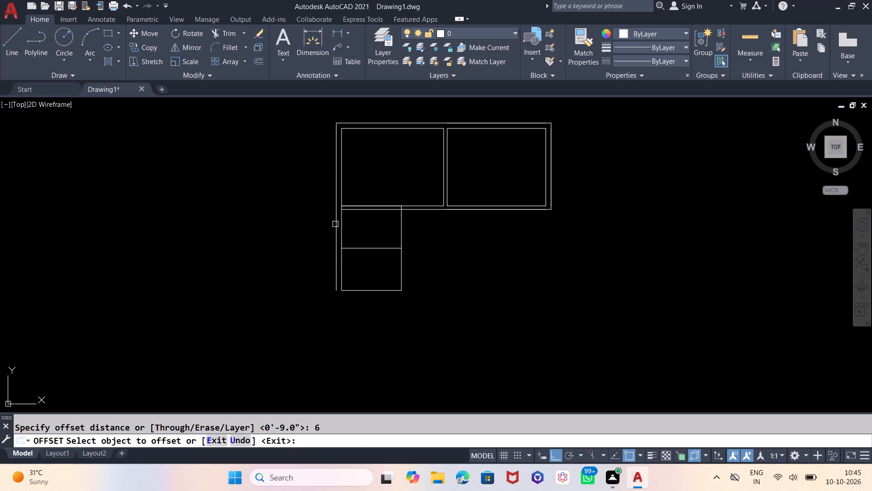
click(377, 247)
click(376, 272)
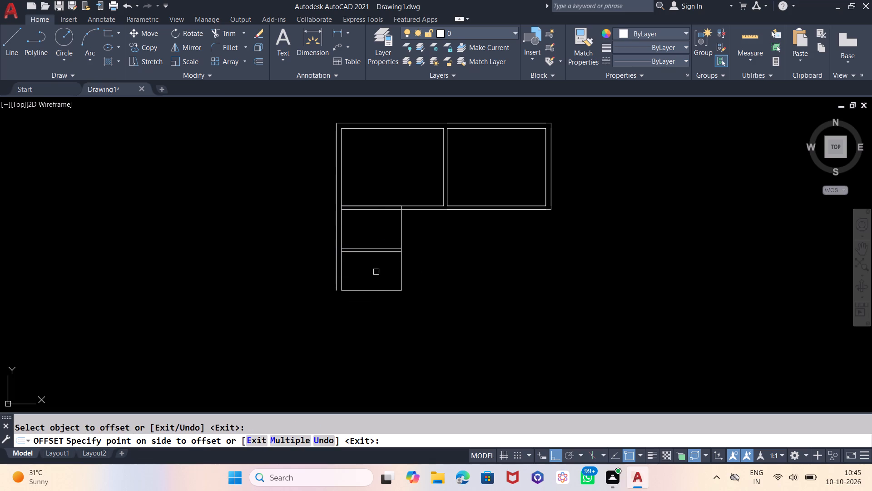
click(377, 291)
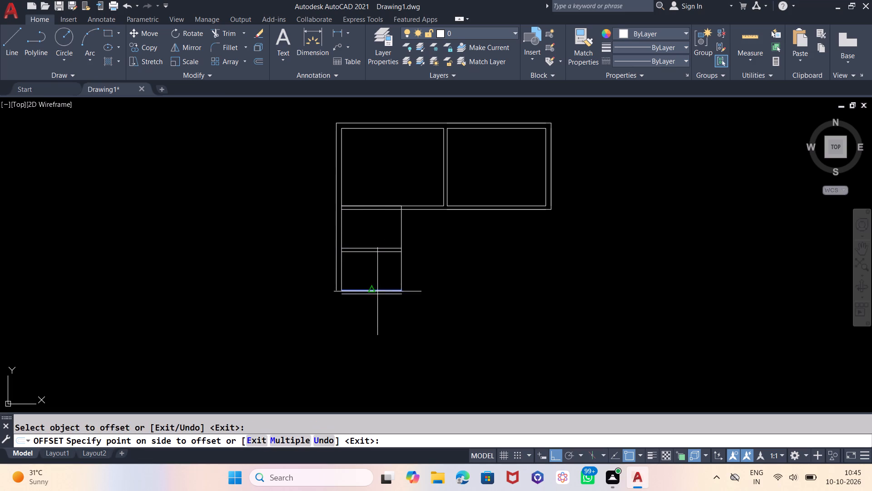
click(381, 318)
Offset the right edges of both stacked small rooms outward by 6.
click(402, 260)
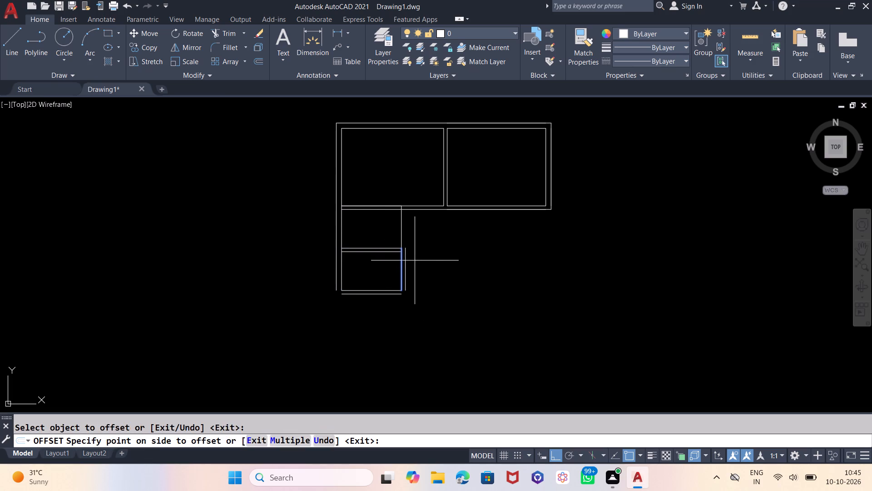
click(417, 261)
click(403, 219)
click(424, 222)
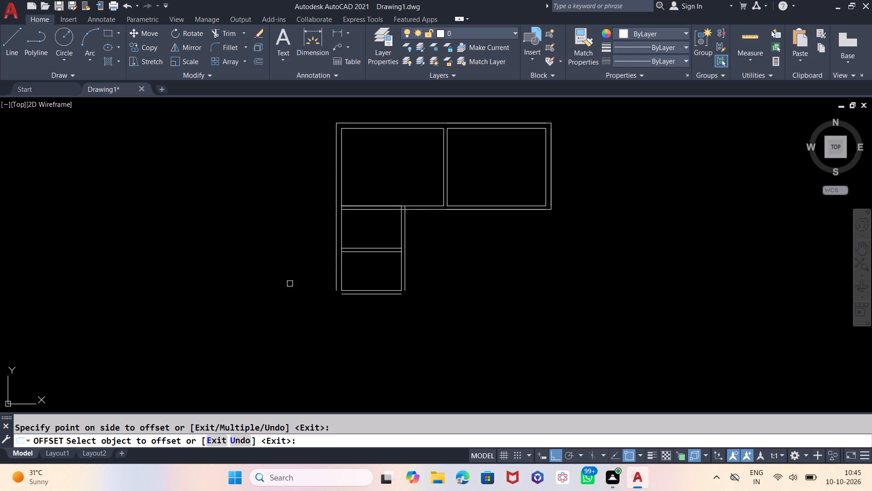
key(Escape)
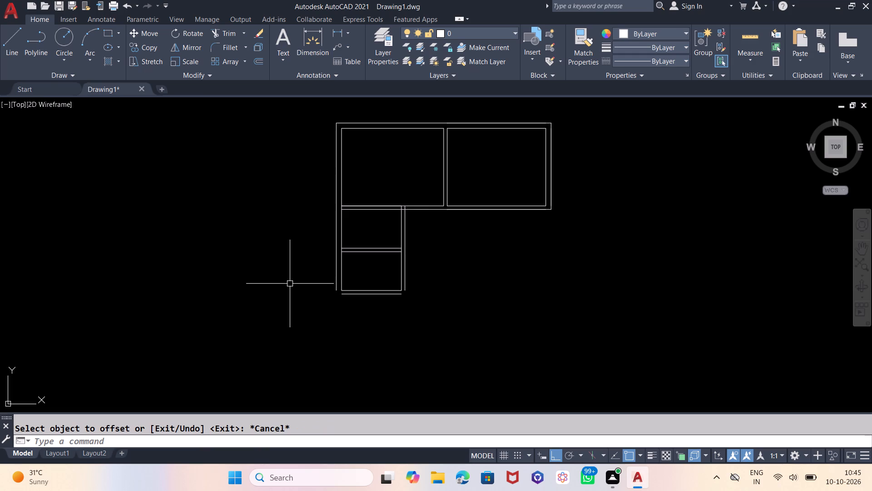
Draw a horizontal line from the right end of the small rooms' lower outer wall line, extending past the upper rooms' right outer wall.
key(o)
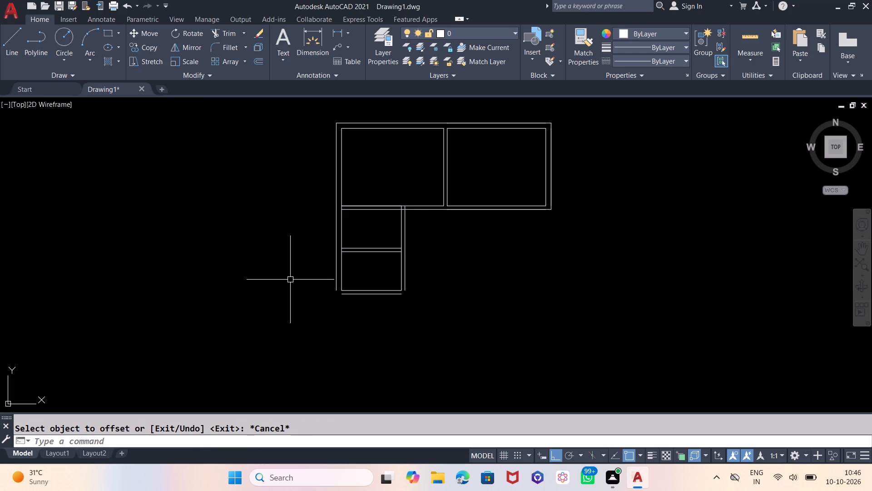
key(Return)
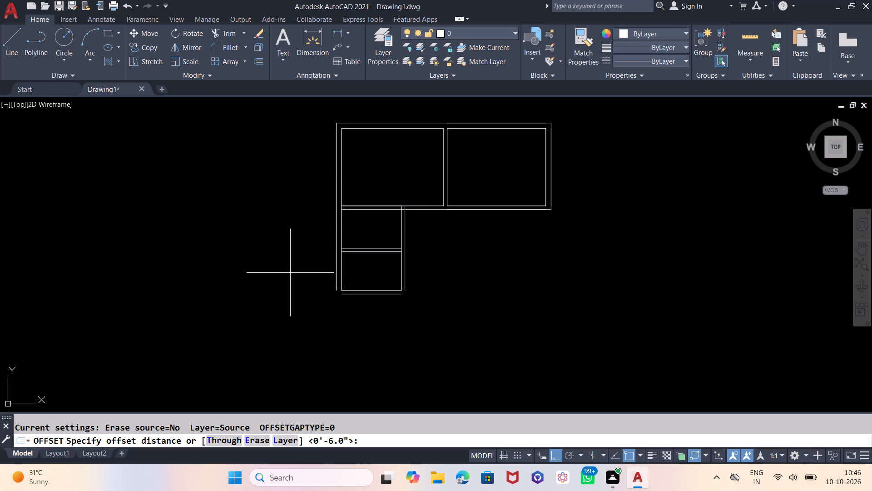
click(15, 38)
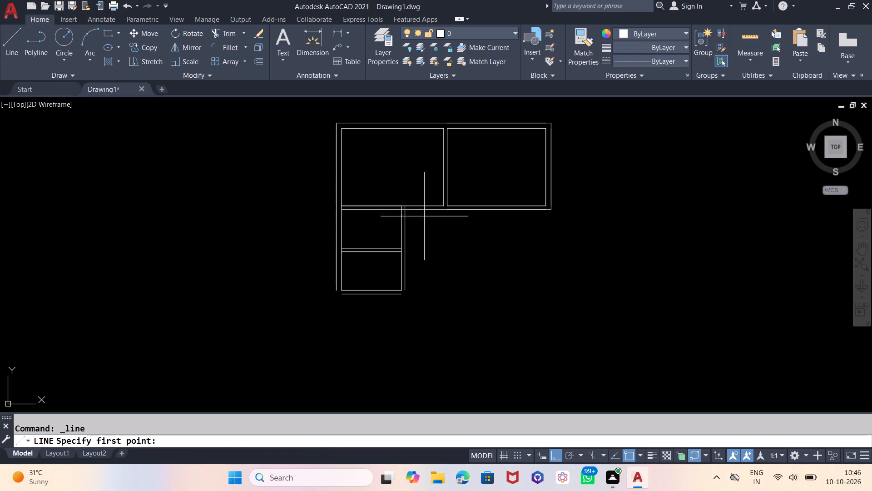
click(402, 294)
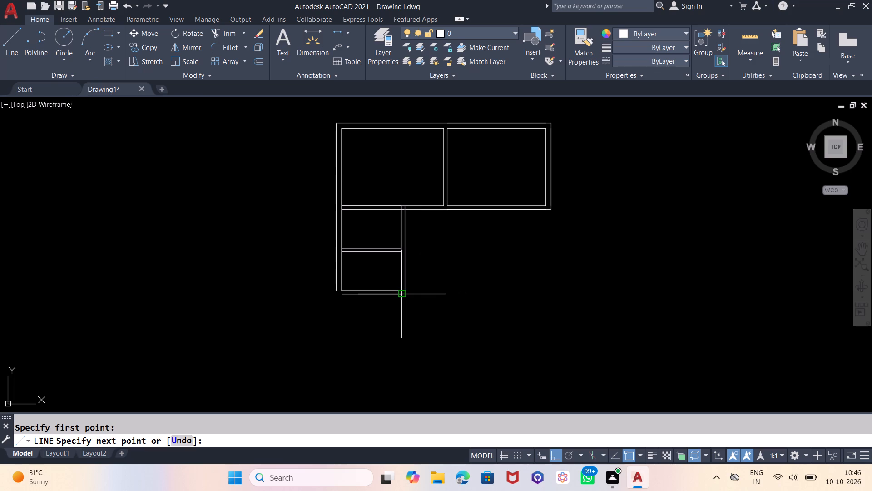
click(577, 293)
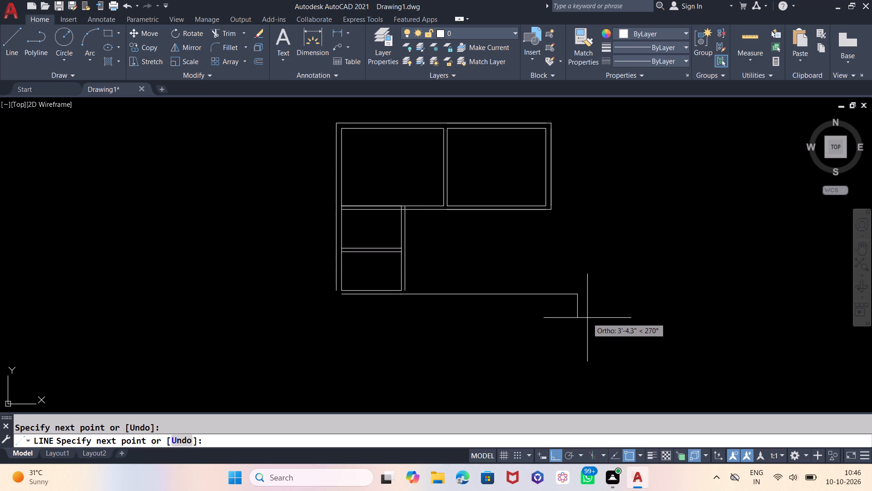
key(Escape)
Offset both collinear lines below the small rooms, the short wall line and its long extension, downward by 14'5".
key(o)
key(Return)
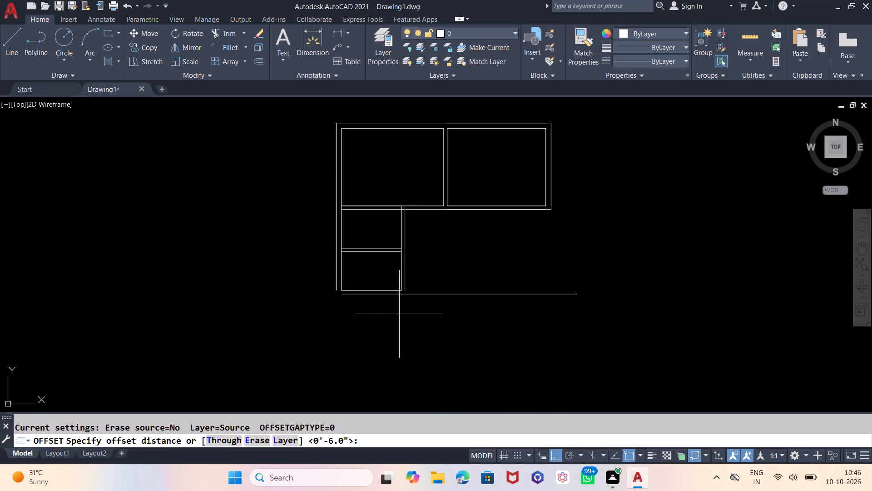
text(14)
key(apostrophe)
key(5)
key(shift+quotedbl)
key(Return)
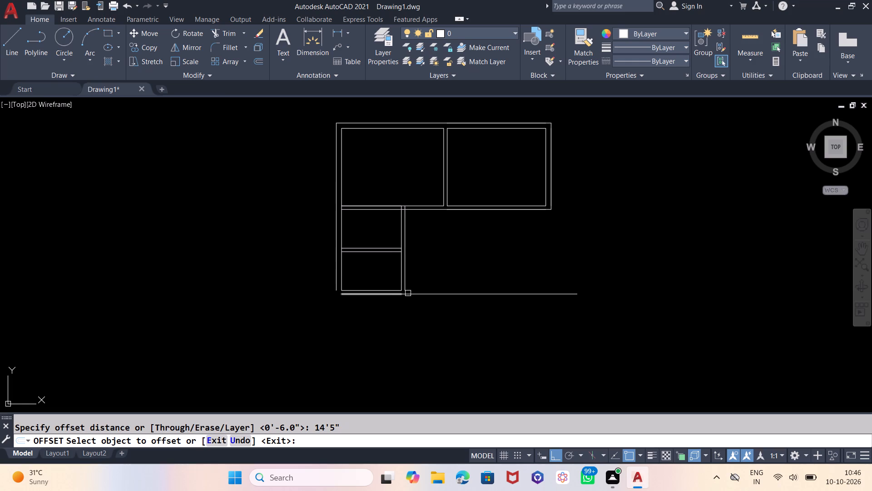
click(408, 293)
click(411, 363)
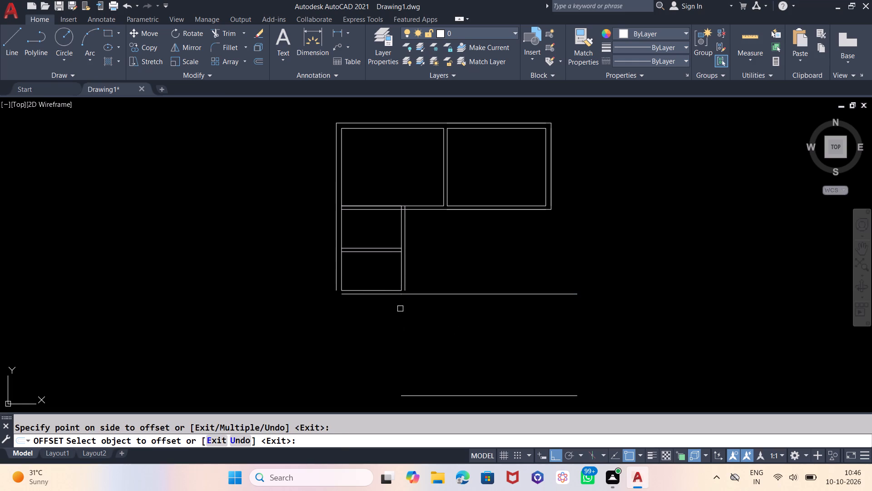
click(391, 293)
click(390, 361)
scroll(383, 181, down, 1)
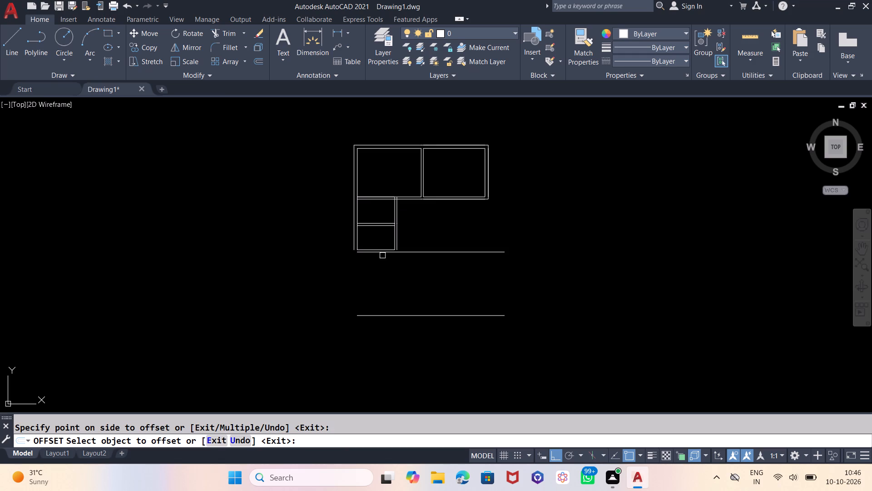
scroll(381, 311, up, 1)
key(Escape)
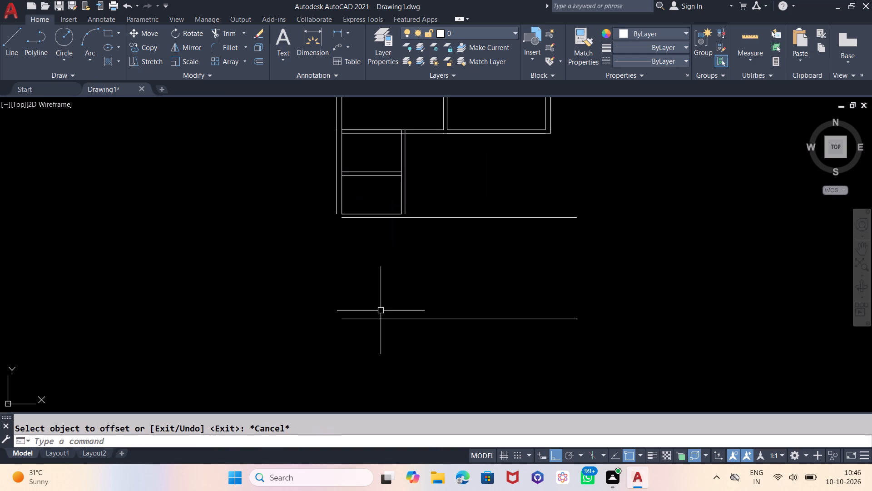
Offset both segments of the lowest horizontal line downward by 6 to form an inner wall.
key(o)
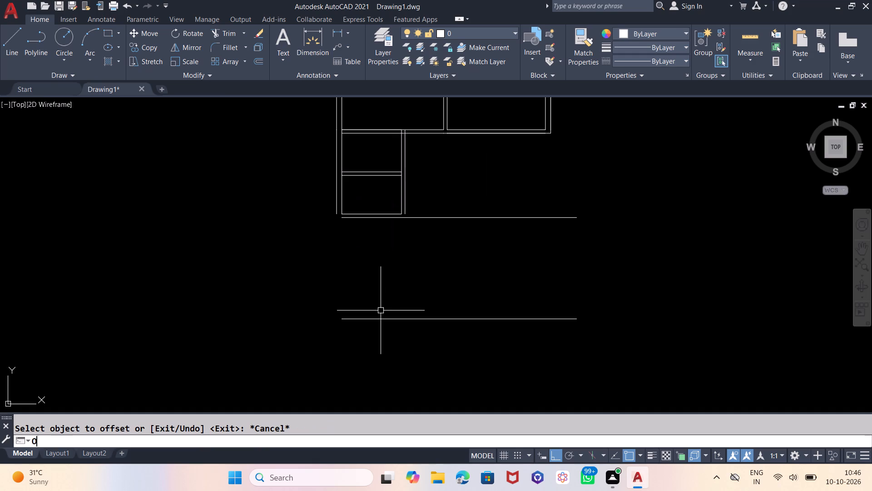
key(Return)
key(6)
key(Return)
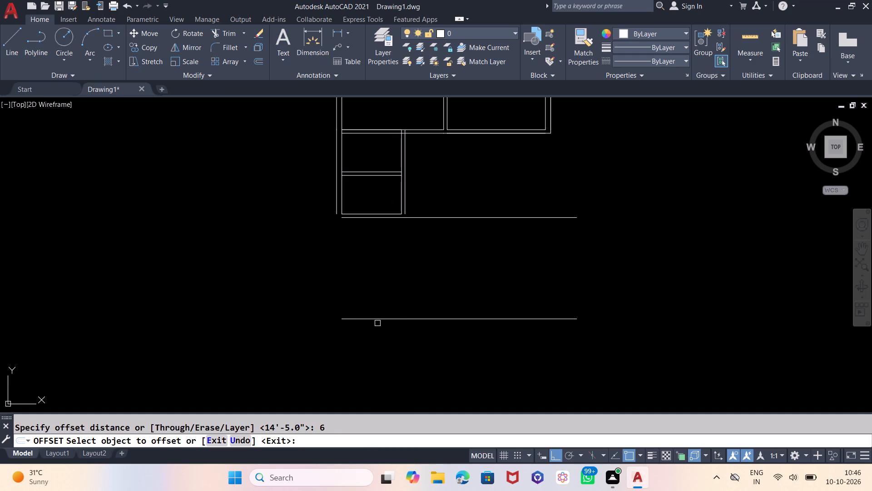
click(379, 319)
click(382, 389)
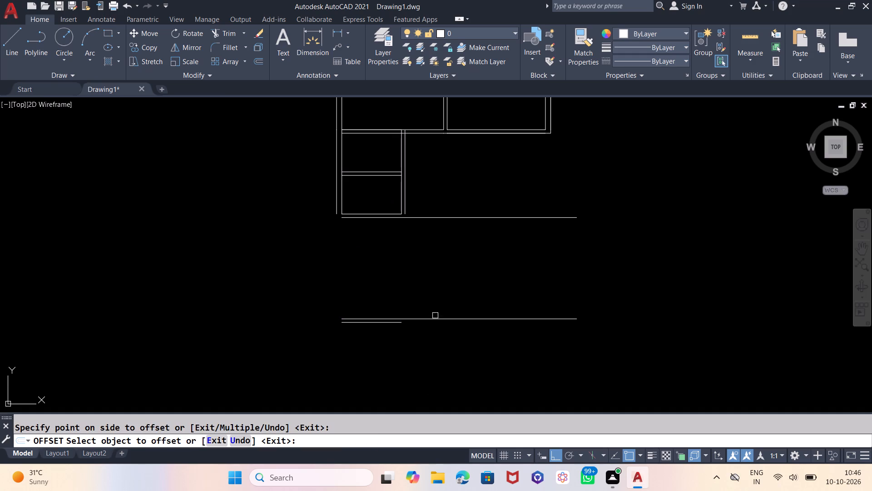
click(435, 319)
click(434, 363)
key(Escape)
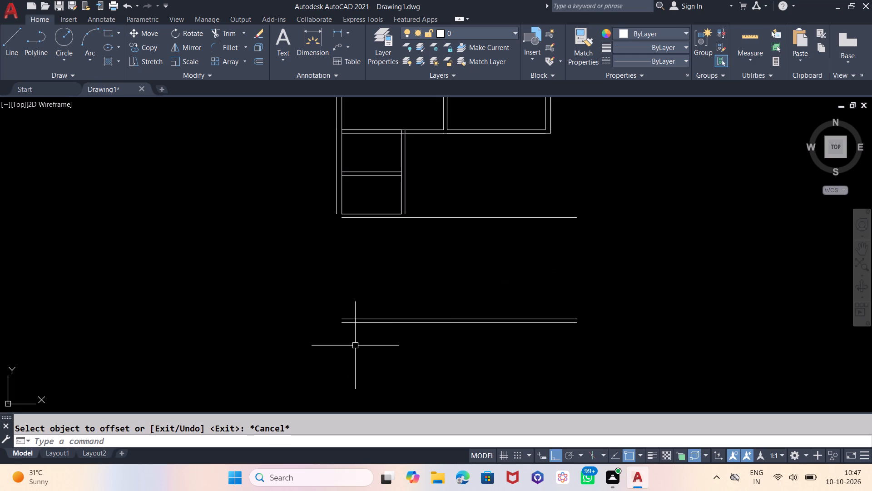
Offset both segments of the new inner wall's lower line downward by 7'.
key(o)
key(Return)
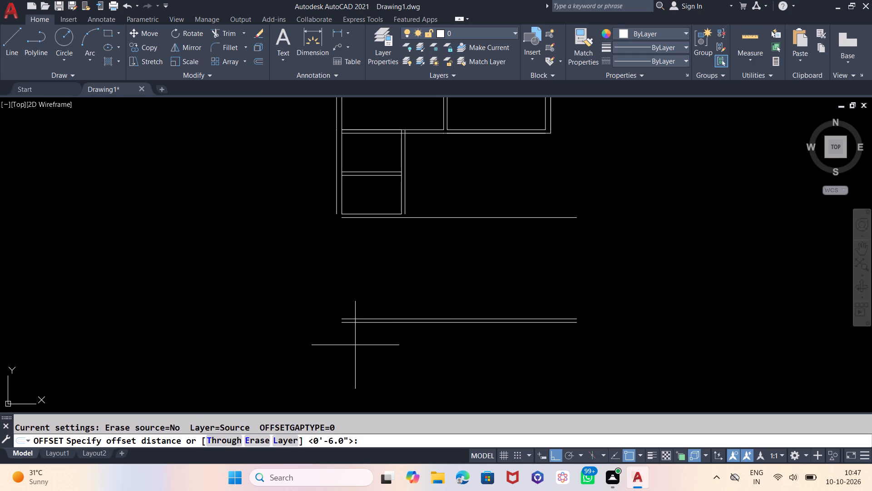
text(7')
key(Return)
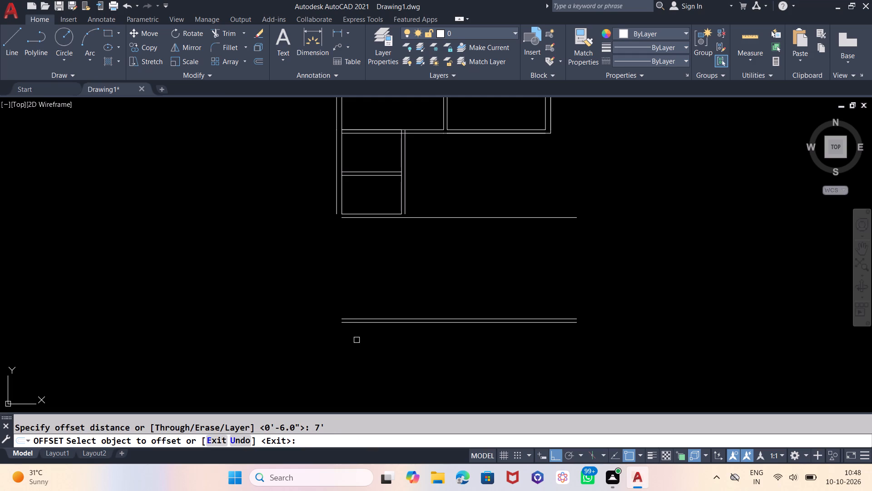
click(357, 321)
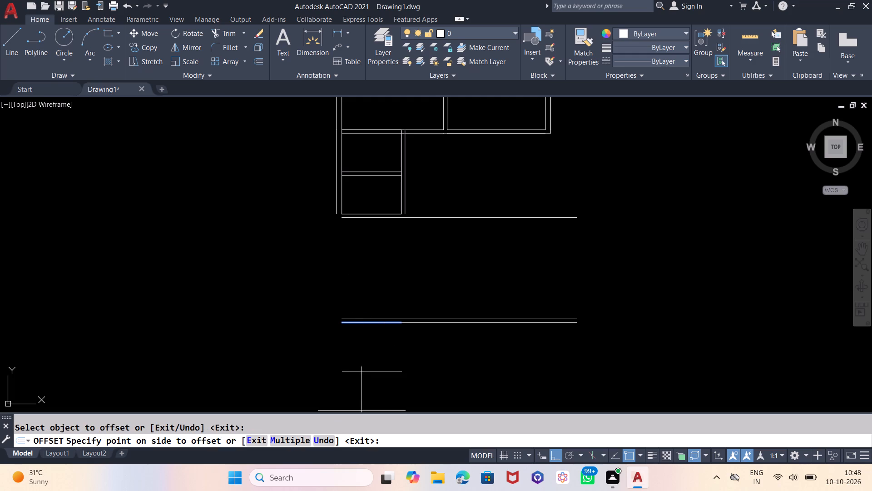
click(363, 421)
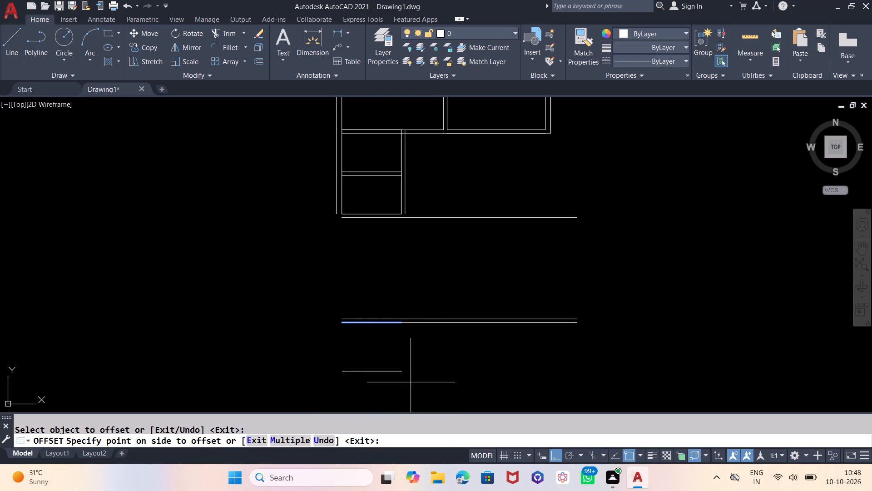
click(411, 383)
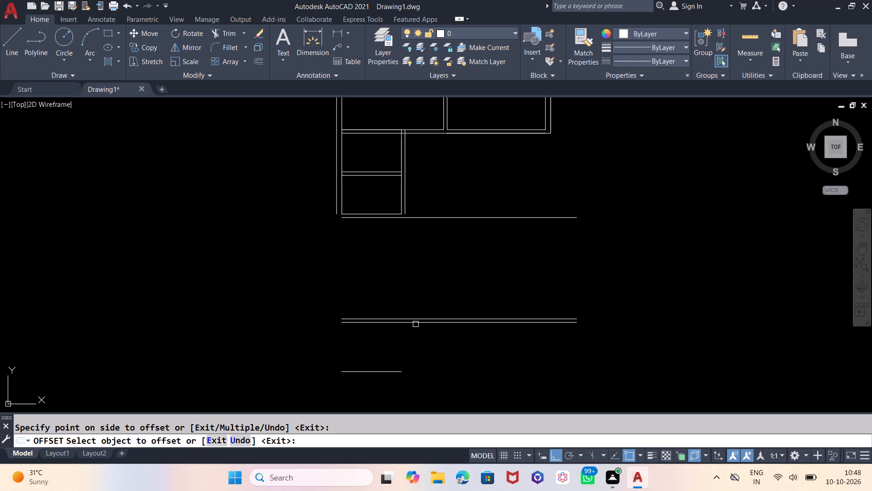
click(416, 324)
click(416, 403)
key(Escape)
key(Escape)
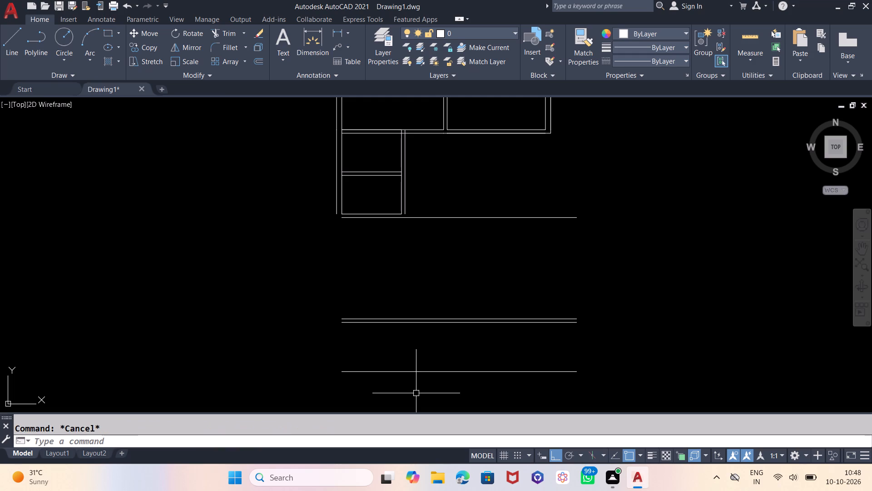
Offset both segments of the bottommost horizontal line downward by 9 to form the outer wall.
key(o)
key(Return)
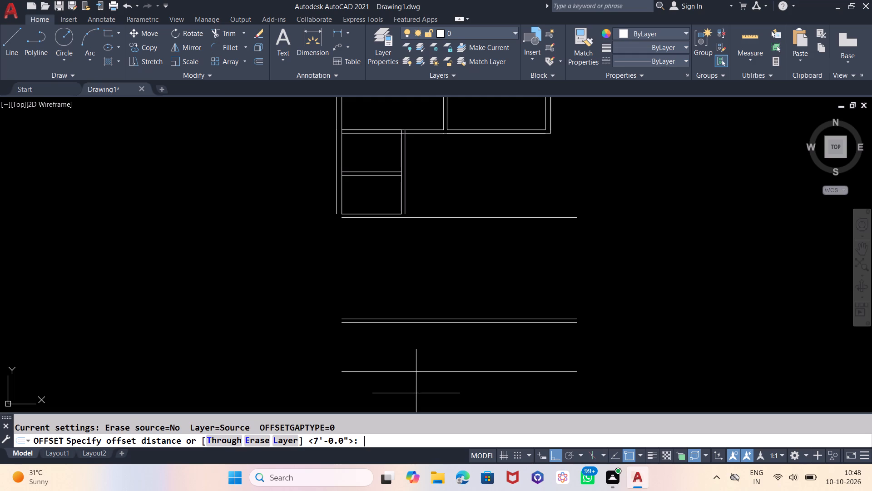
key(9)
key(Return)
click(411, 370)
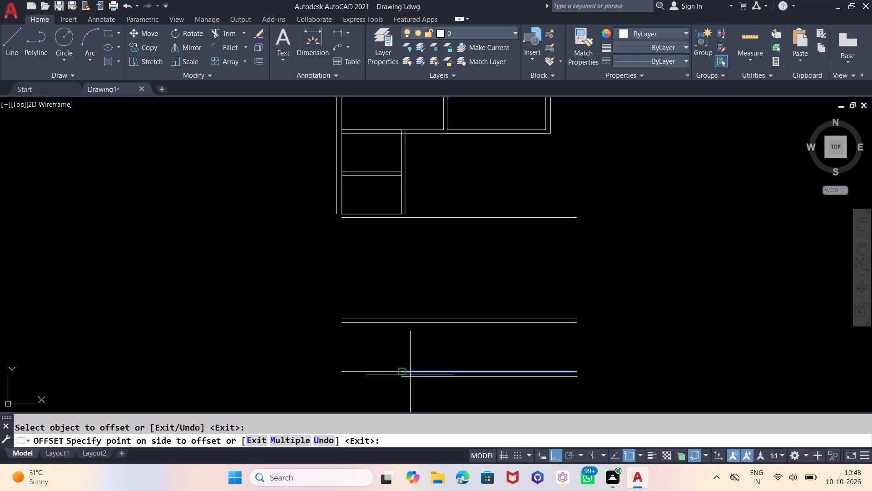
click(409, 388)
click(393, 371)
click(392, 383)
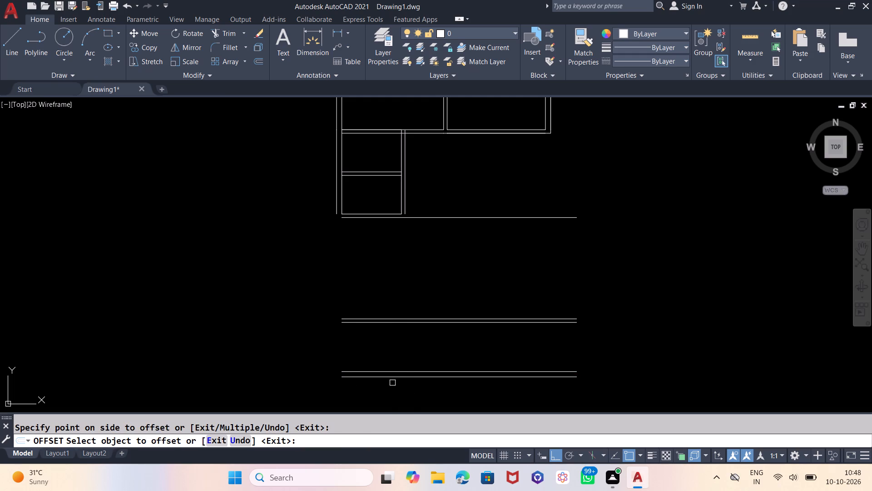
key(Escape)
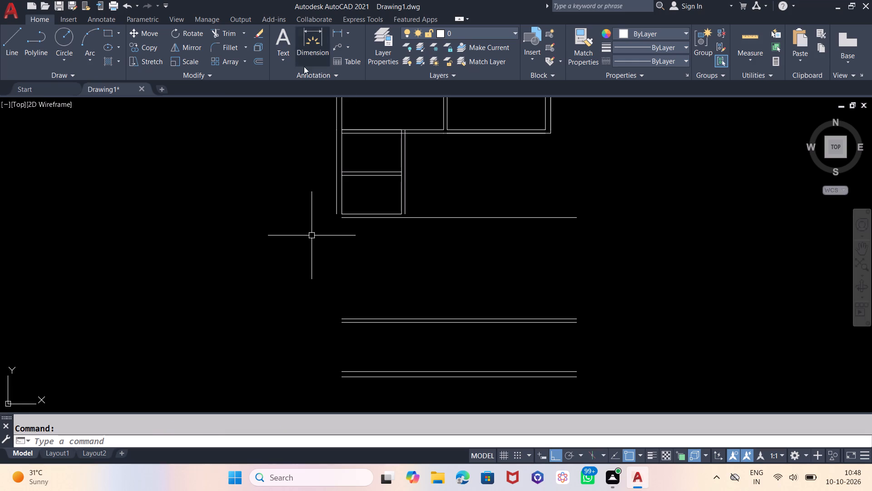
Draw a vertical line from the small rooms' lower-left inner corner down to the left end of the bottommost horizontal line.
click(15, 44)
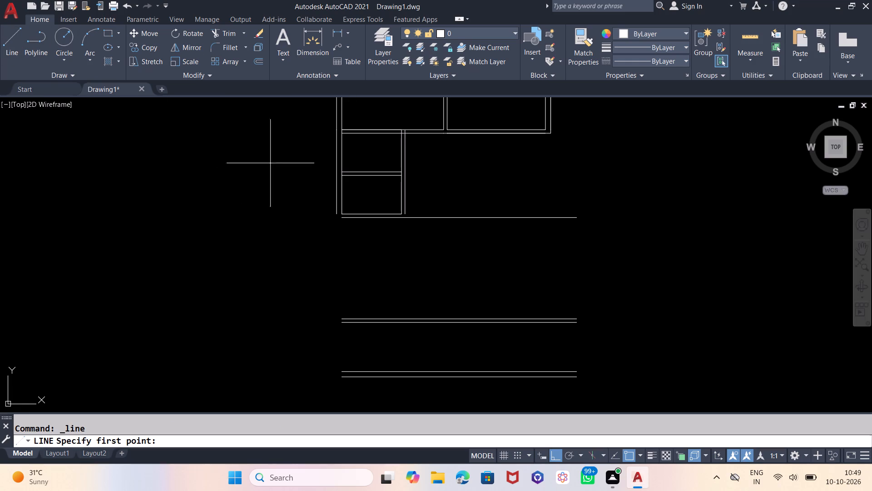
middle_click(339, 211)
scroll(339, 211, up, 2)
click(341, 213)
scroll(340, 205, down, 2)
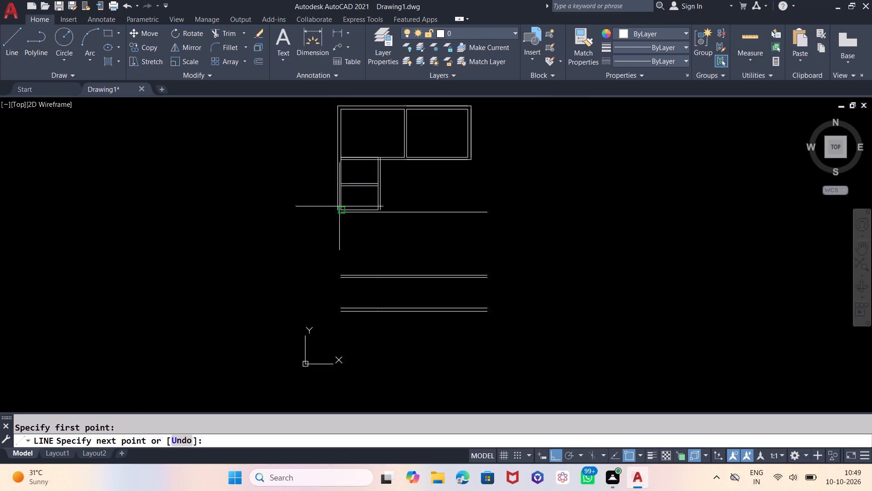
scroll(338, 310, up, 2)
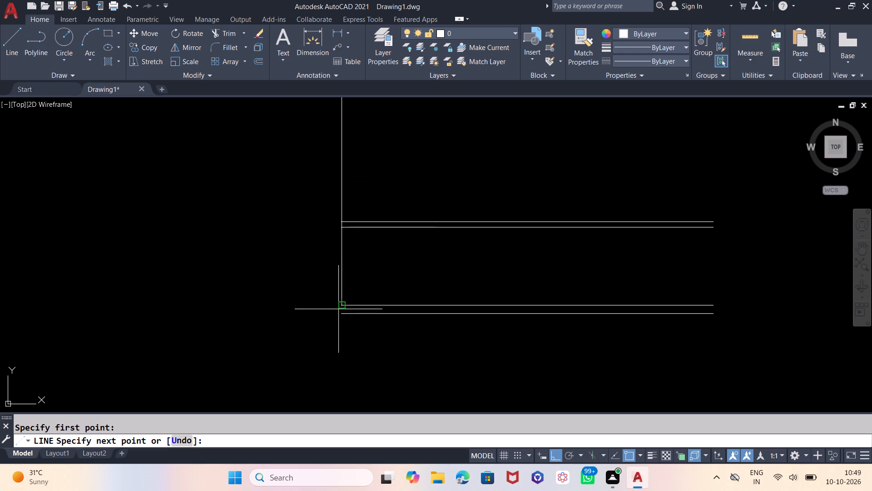
click(339, 313)
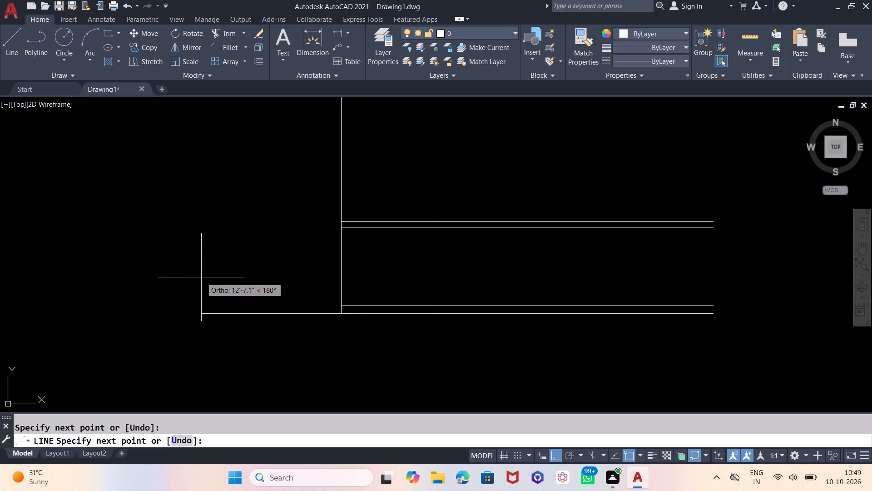
key(Escape)
scroll(283, 338, down, 1)
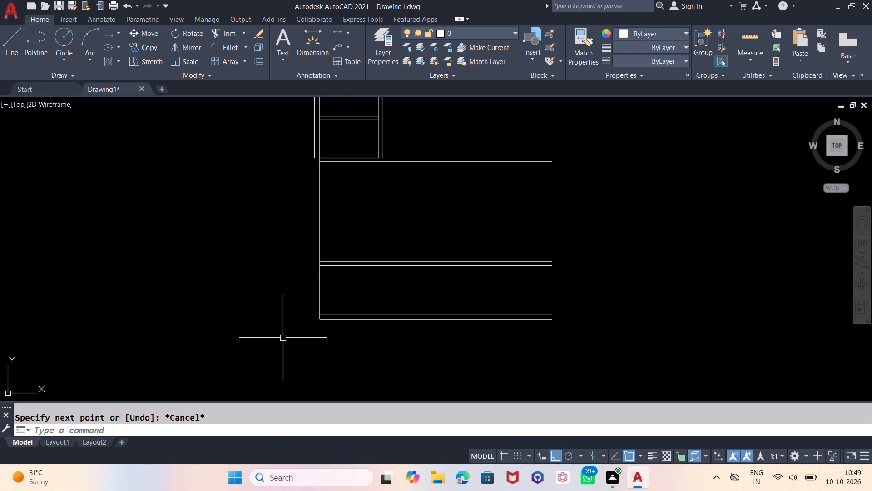
Offset the new left vertical line outward by 9 to form the outer wall.
key(o)
key(Return)
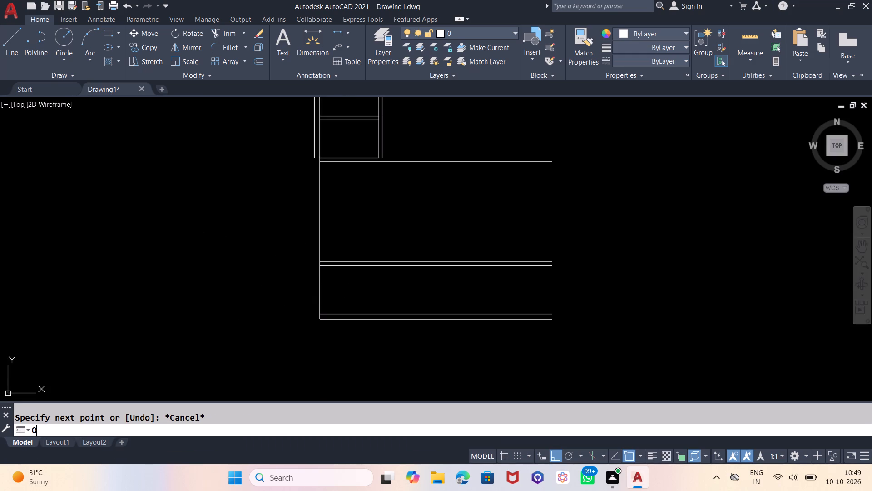
key(9)
key(Return)
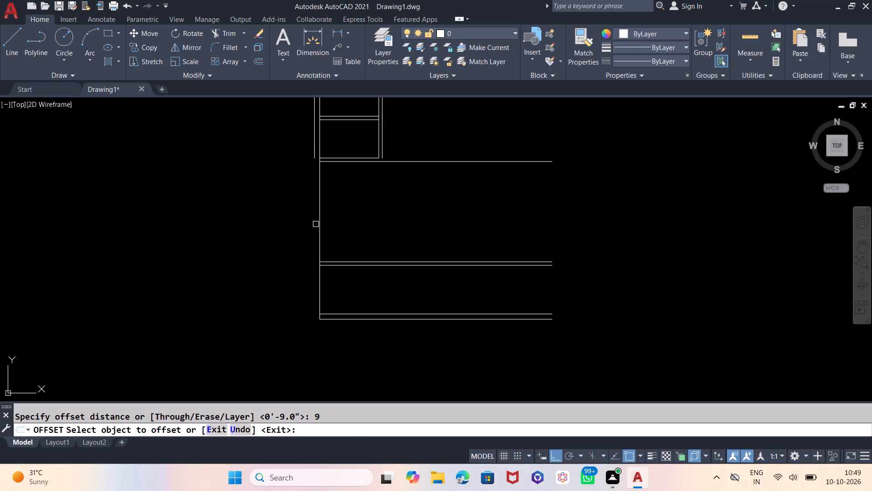
click(319, 218)
click(302, 219)
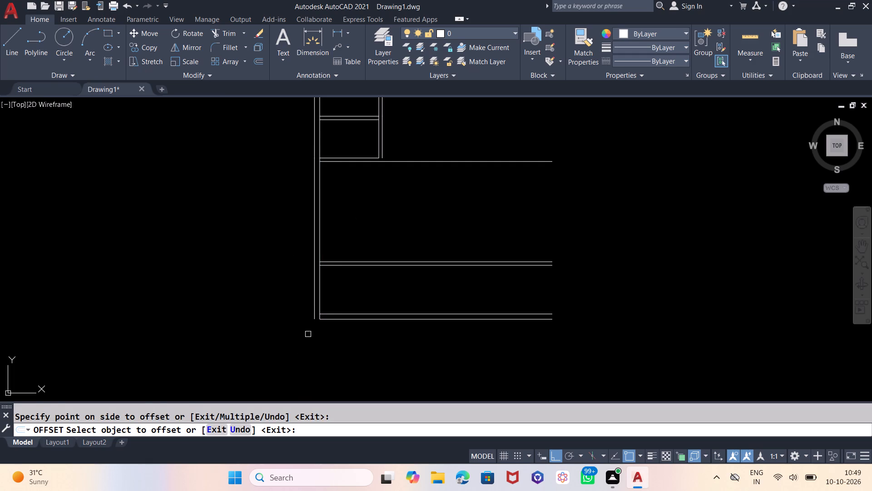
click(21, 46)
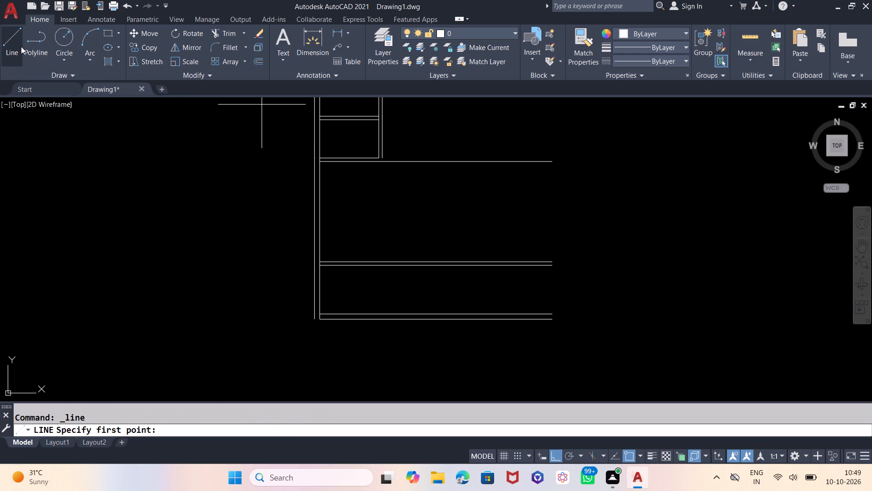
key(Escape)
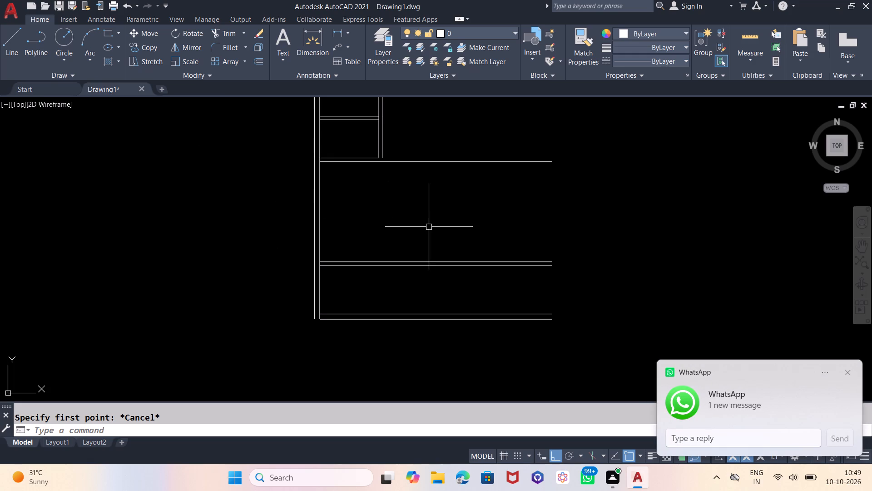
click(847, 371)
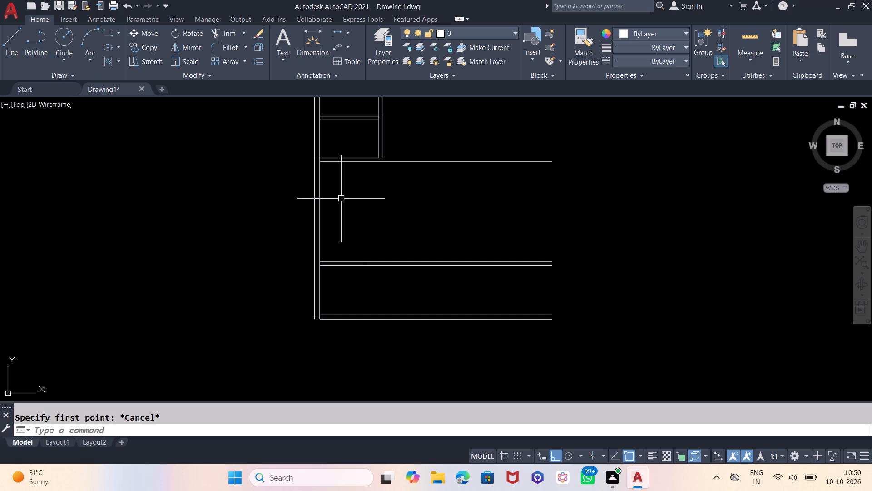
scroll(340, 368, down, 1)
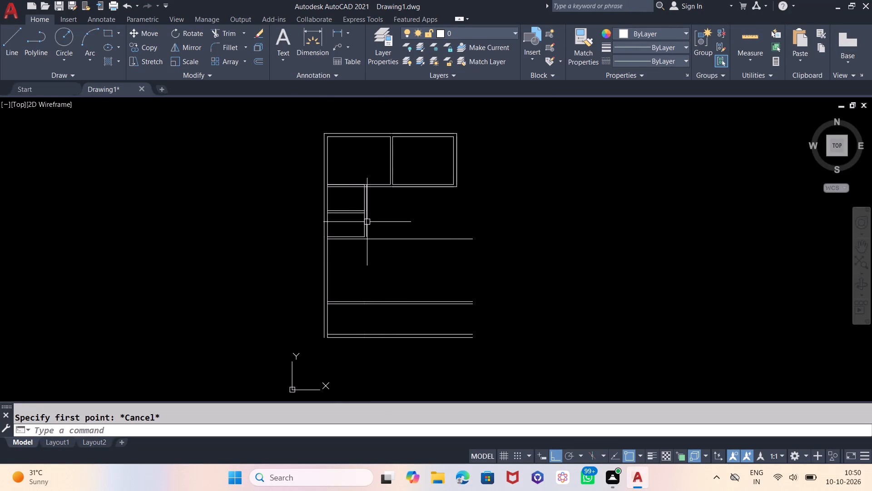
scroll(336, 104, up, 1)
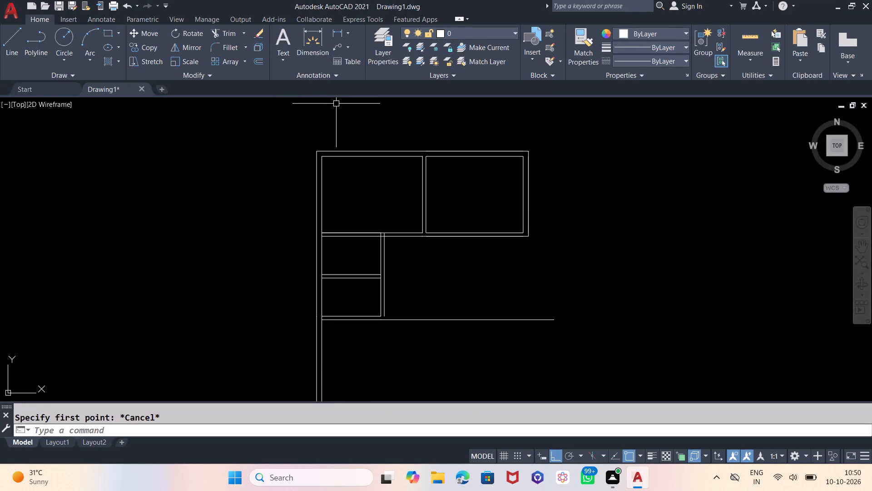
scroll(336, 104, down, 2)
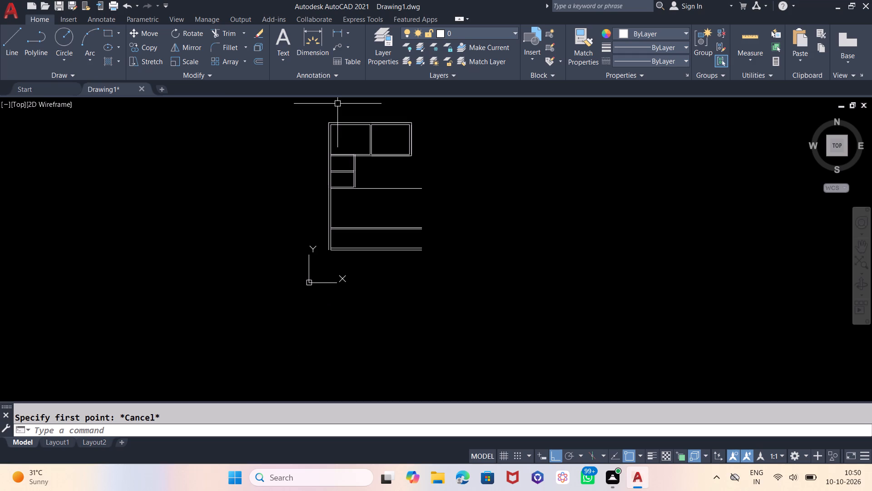
Set the UCS icon to the Noorigin option with the UCSICON command.
text(UC)
text(SICON)
key(Return)
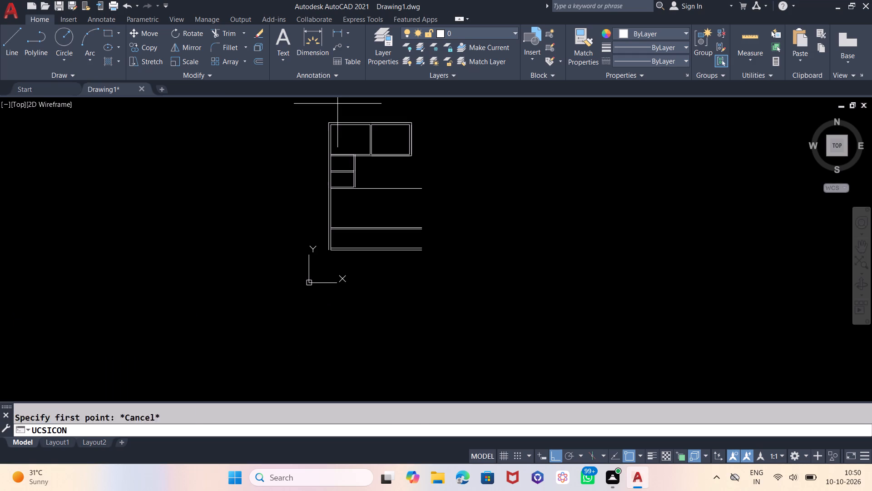
key(n)
key(Return)
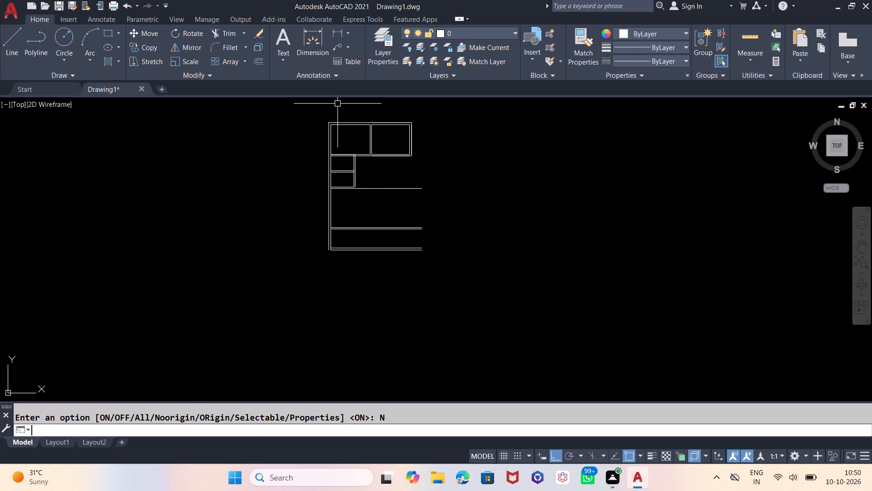
Draw a vertical line from the upper-right room's lower-right outer corner down past the bottommost horizontal line.
key(z)
key(Return)
key(e)
key(Return)
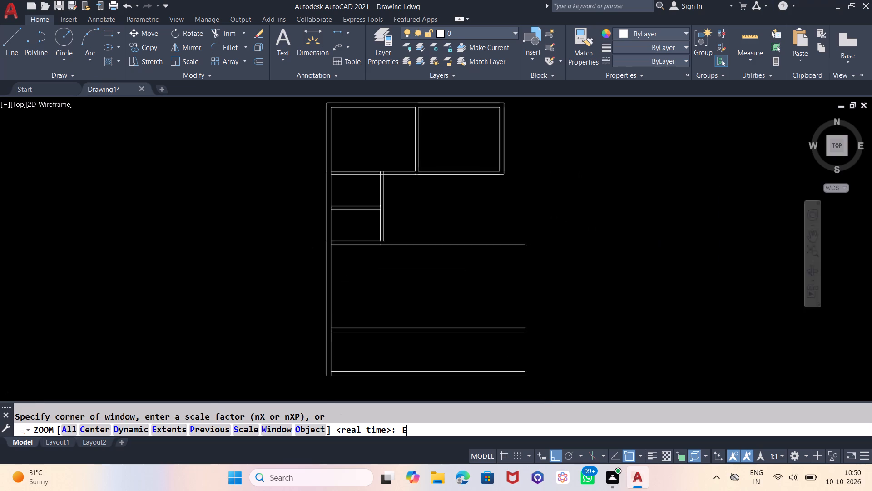
scroll(266, 145, down, 1)
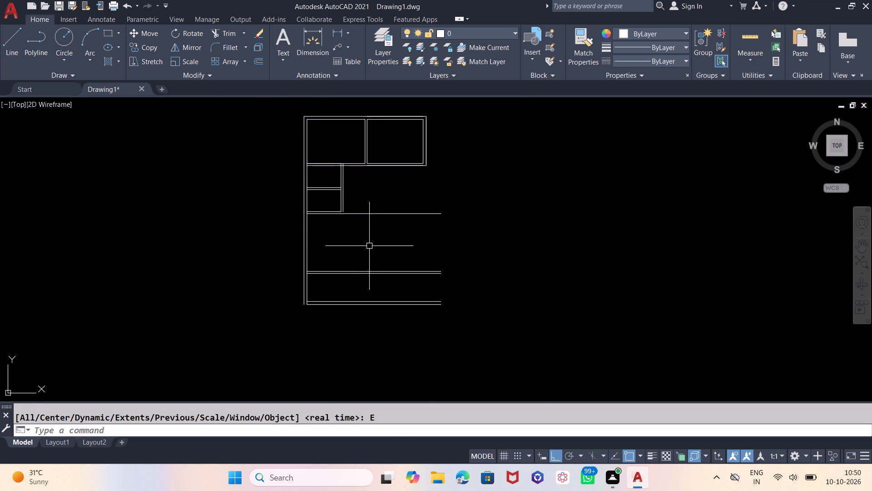
click(7, 40)
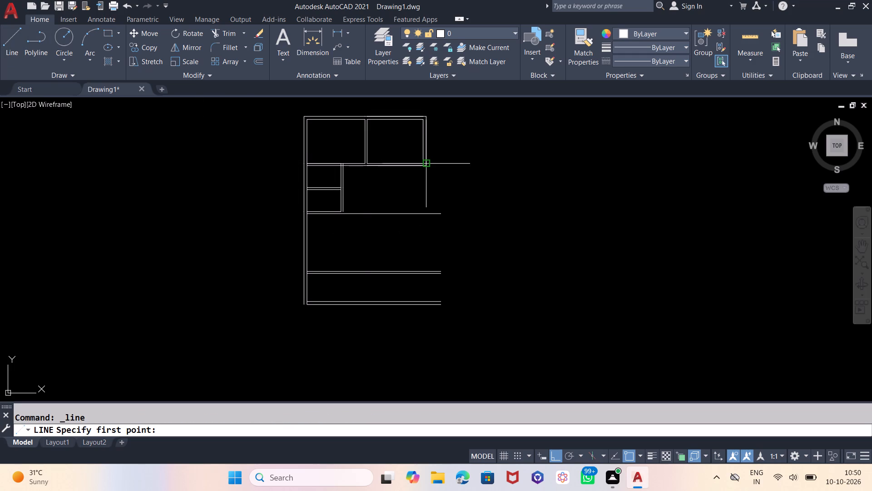
scroll(425, 161, up, 2)
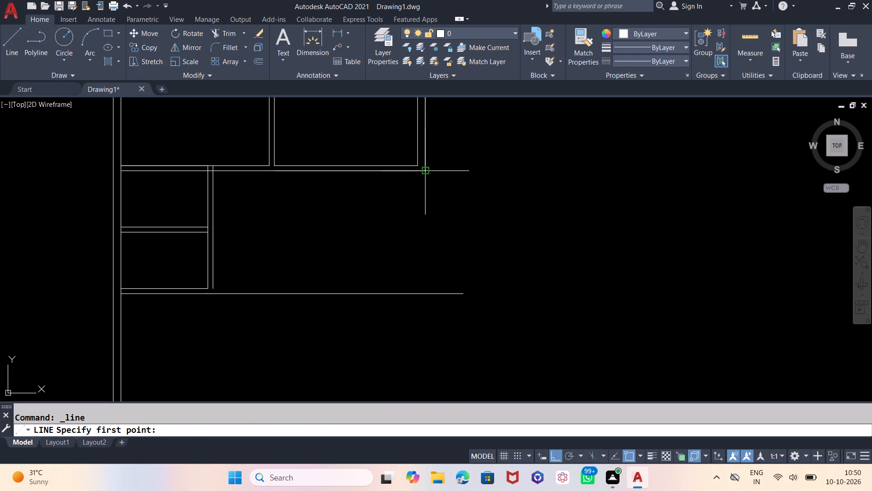
click(426, 171)
scroll(441, 168, down, 2)
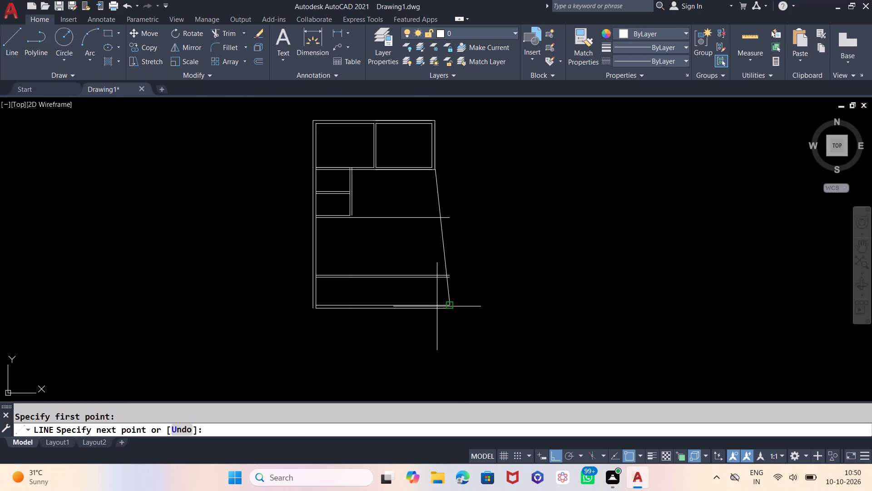
click(430, 320)
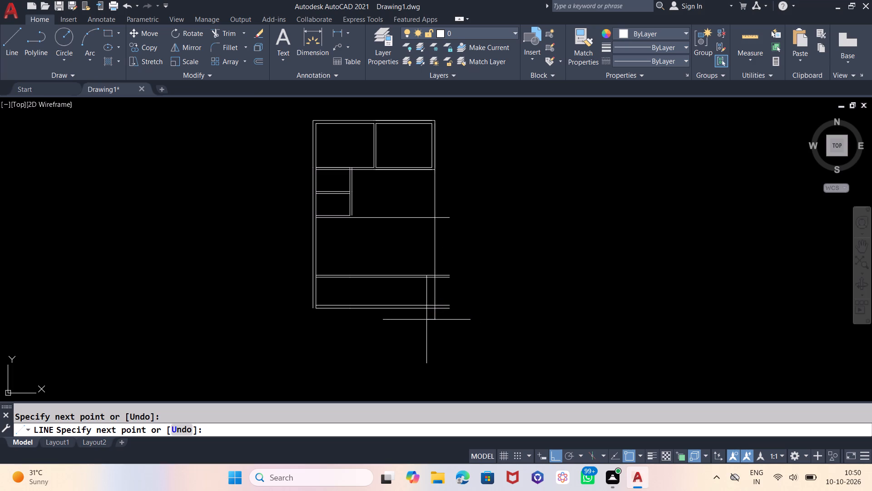
key(Escape)
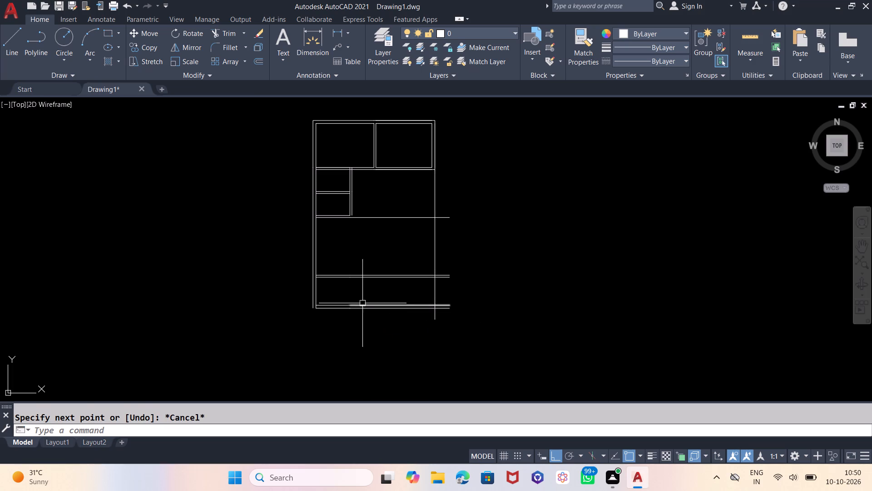
Draw a vertical line about 40'-6" long from the upper-right room's lower-right inner corner down past the bottommost horizontal line.
key(l)
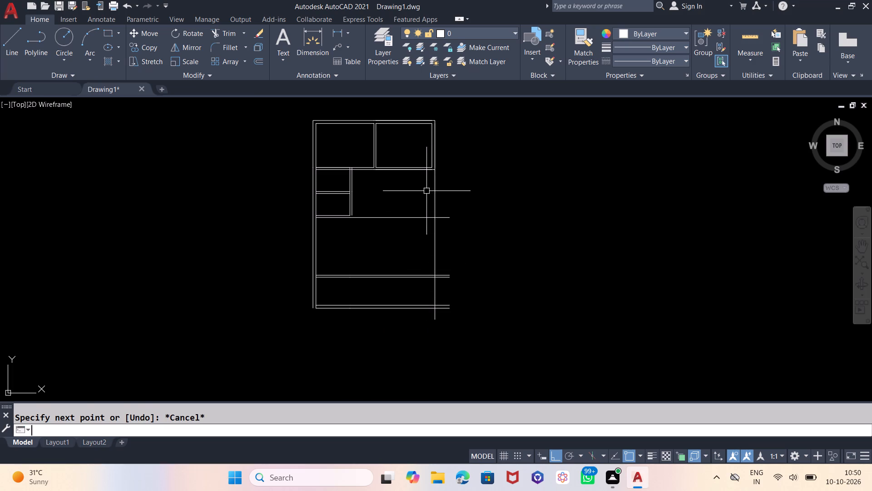
key(Return)
scroll(393, 153, up, 2)
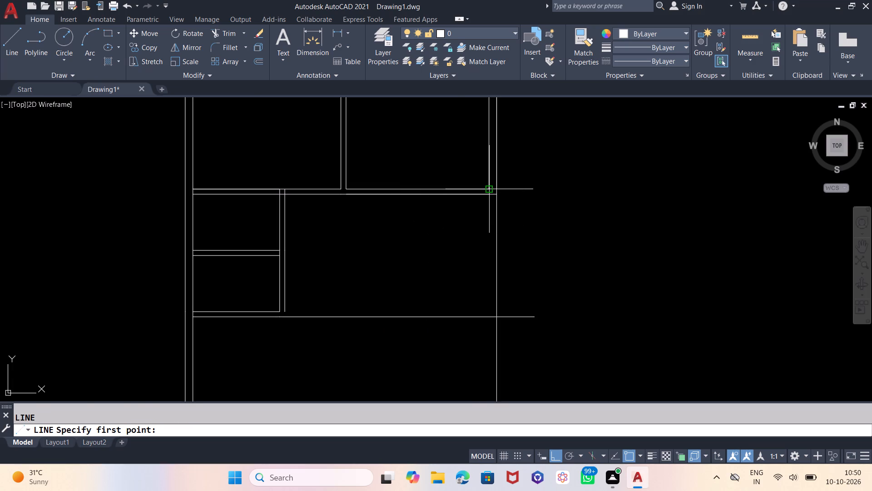
click(488, 186)
scroll(491, 152, down, 2)
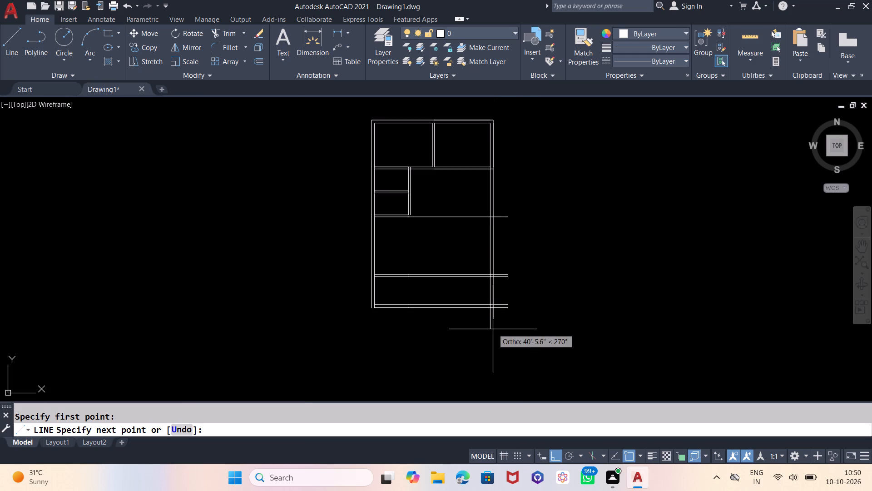
click(493, 329)
key(Escape)
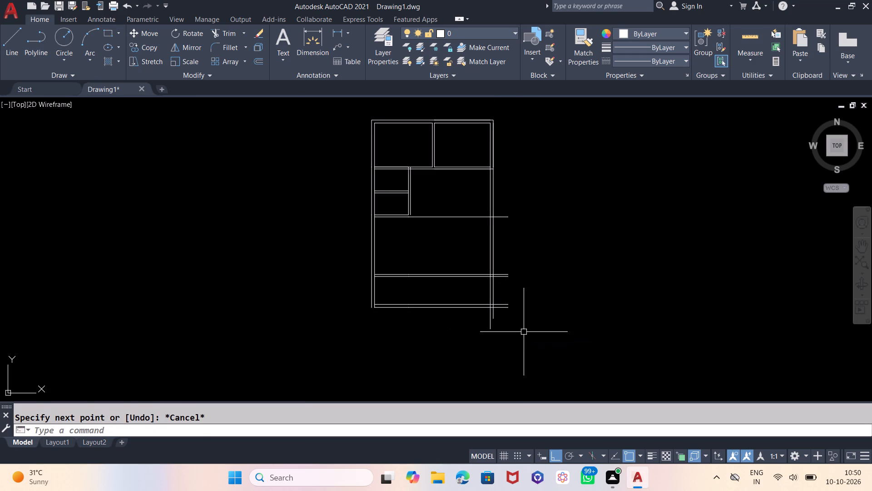
Trim the four lower horizontal lines' ends beyond the right outer wall and both right wall lines' ends below the bottommost line.
text(TR)
key(Return)
key(Return)
scroll(508, 321, up, 2)
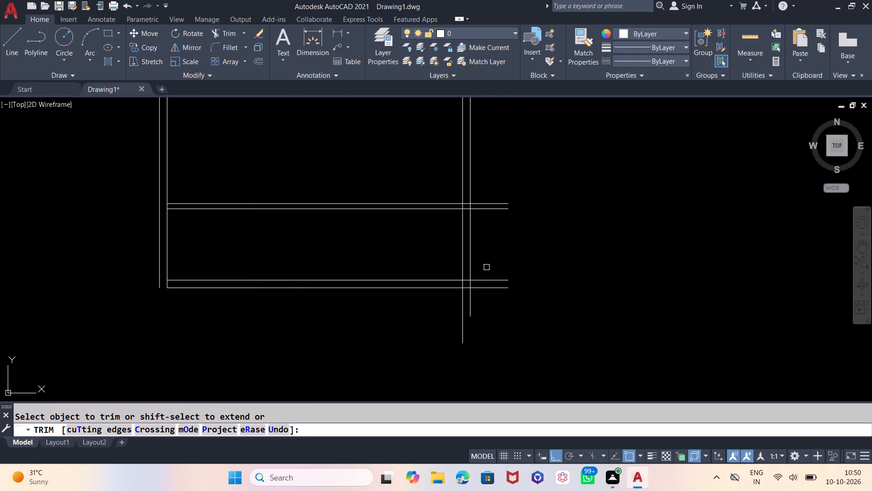
drag(482, 252, 483, 258)
click(494, 325)
click(486, 266)
click(489, 191)
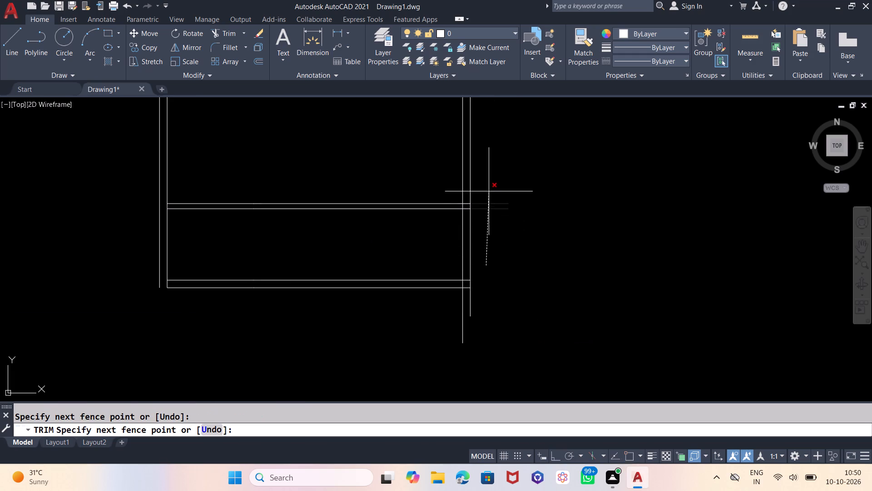
click(508, 296)
click(445, 316)
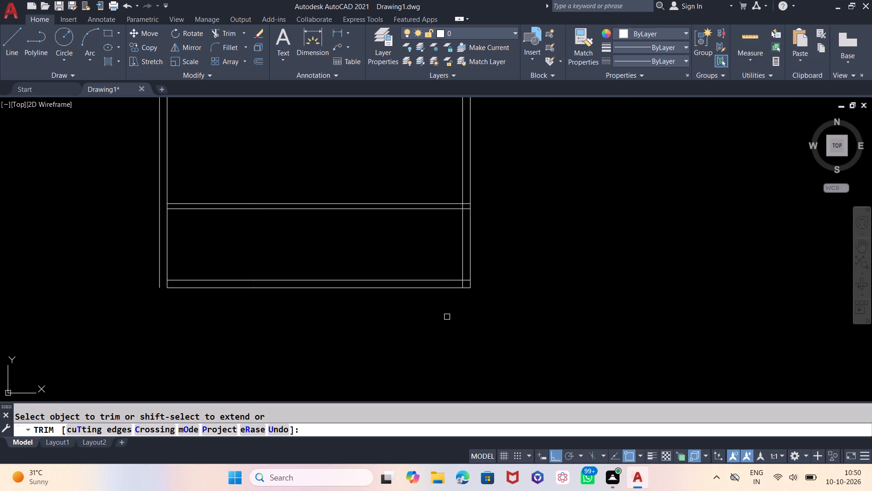
Draw a short horizontal line closing the outer wall's bottom-left corner between the two left wall lines.
scroll(597, 293, down, 1)
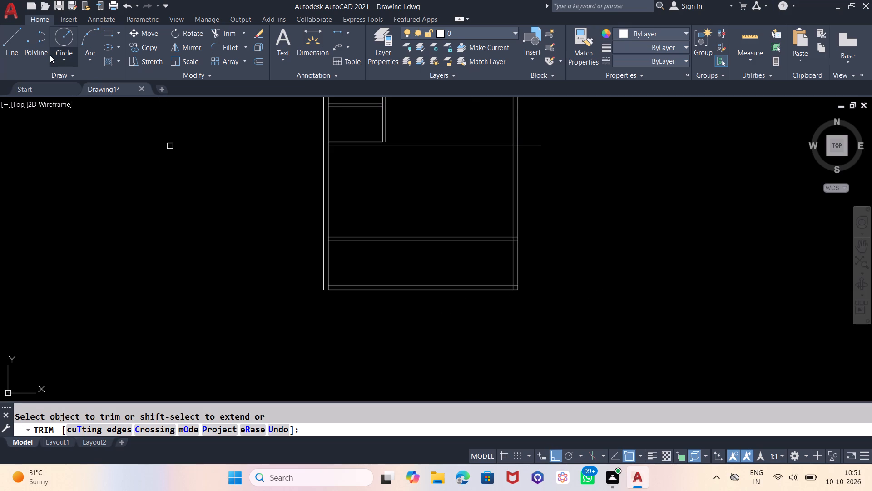
click(0, 40)
click(4, 33)
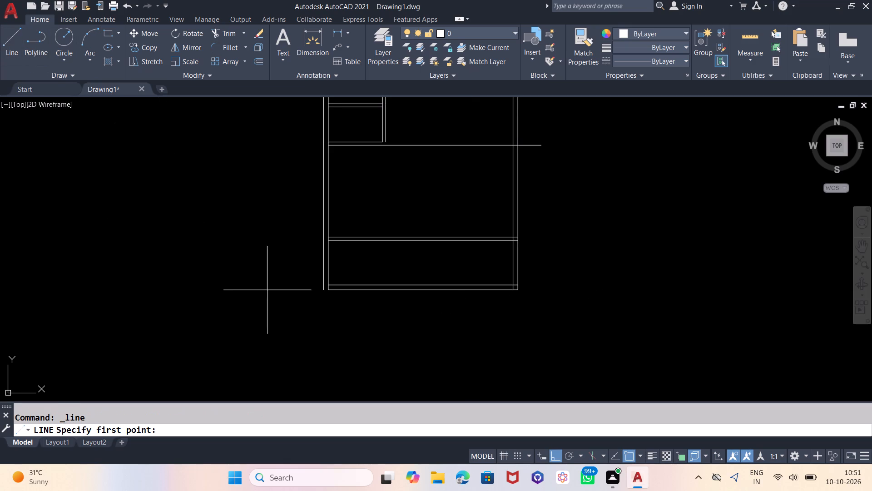
scroll(337, 321, up, 3)
click(288, 197)
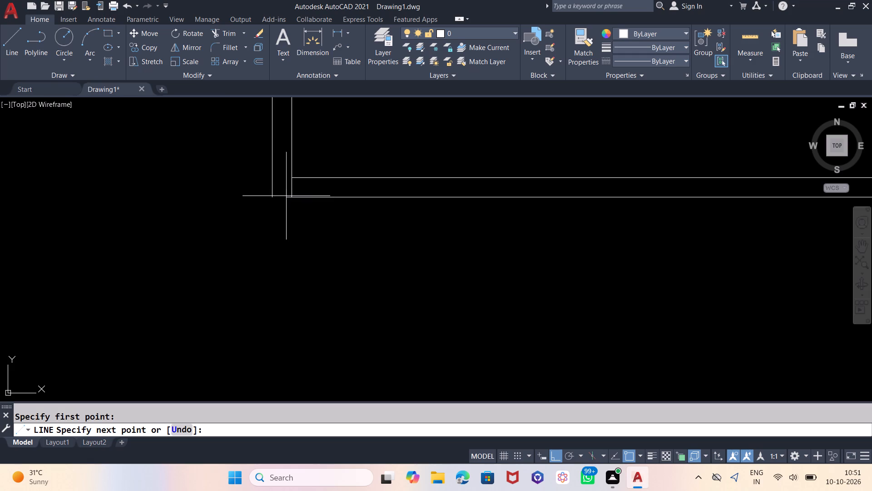
click(268, 196)
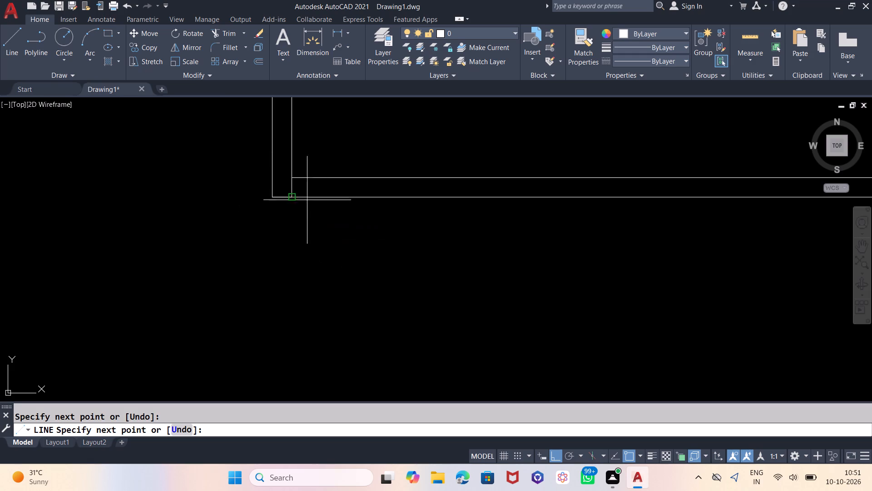
key(Escape)
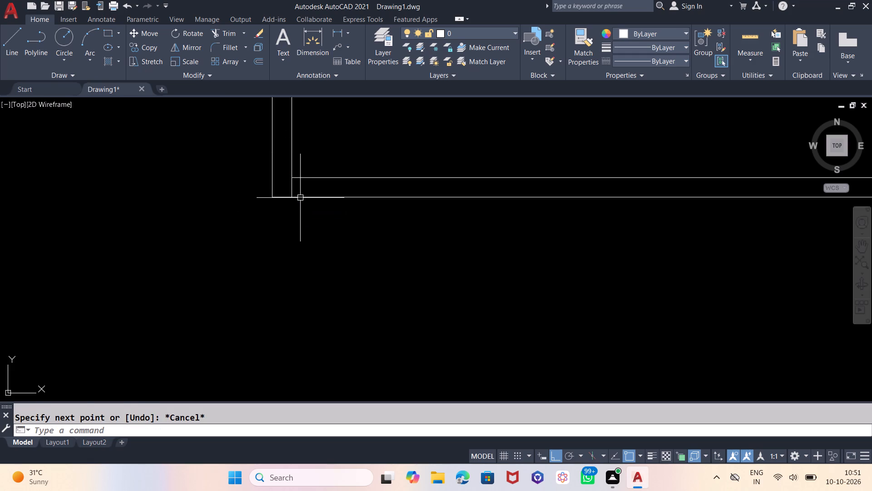
Draw a line from the outer wall's bottom-left inner corner leftward past the outer wall line and trim its overhang there.
key(l)
key(Return)
click(292, 177)
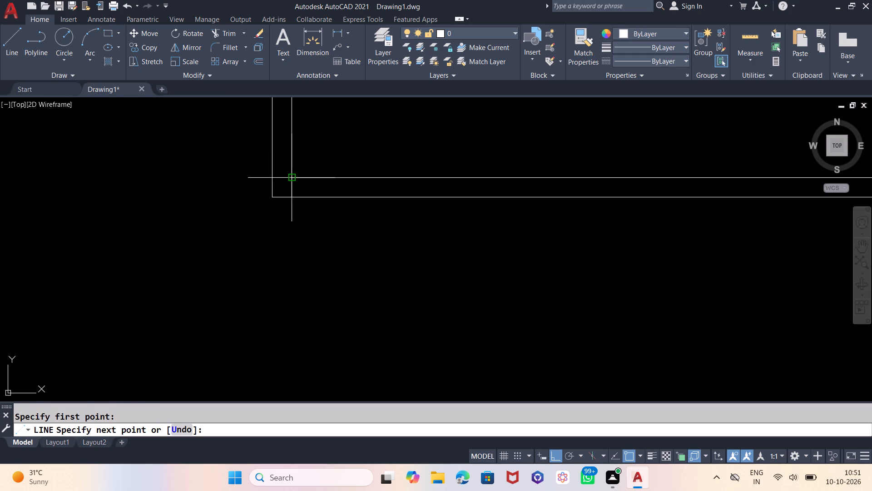
click(249, 175)
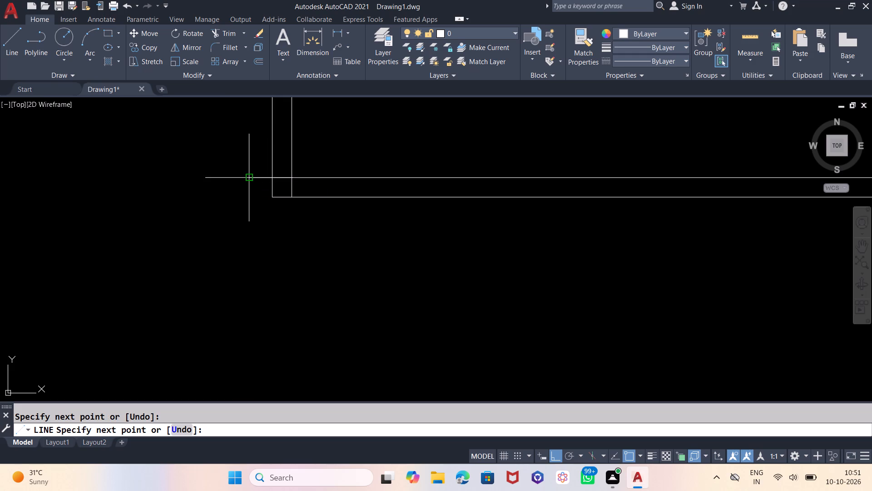
key(Escape)
text(TR)
key(Return)
key(Return)
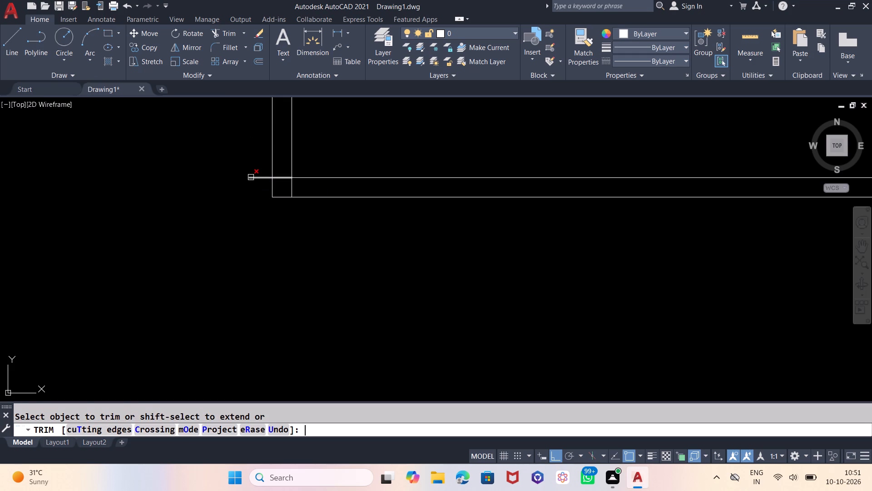
click(252, 177)
key(Escape)
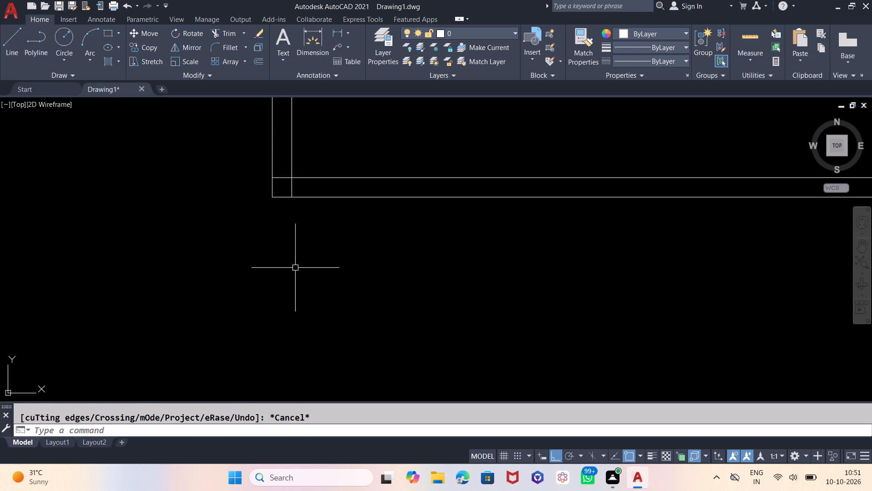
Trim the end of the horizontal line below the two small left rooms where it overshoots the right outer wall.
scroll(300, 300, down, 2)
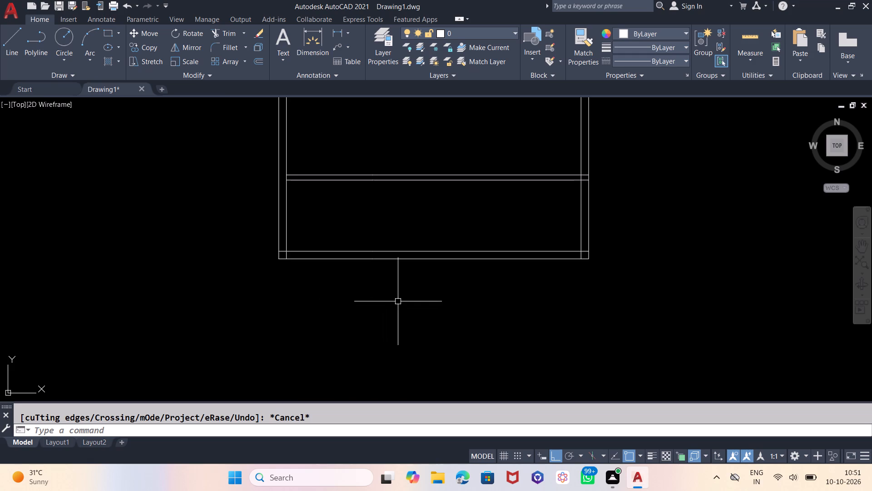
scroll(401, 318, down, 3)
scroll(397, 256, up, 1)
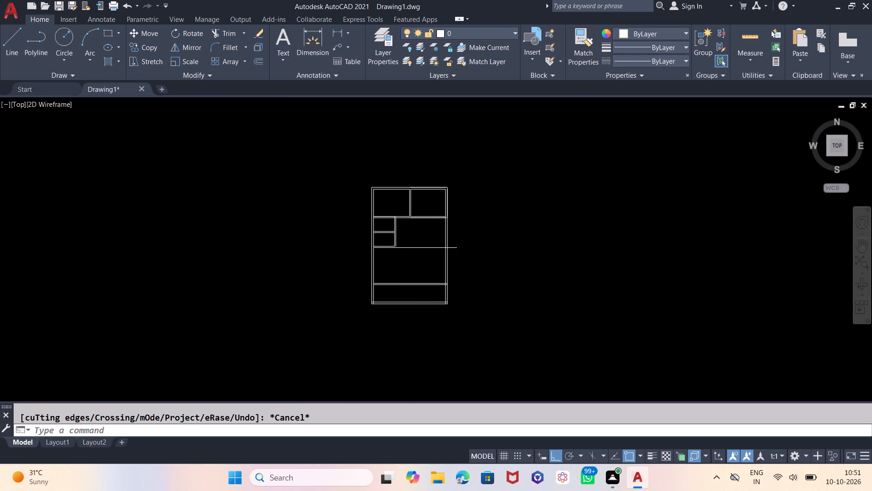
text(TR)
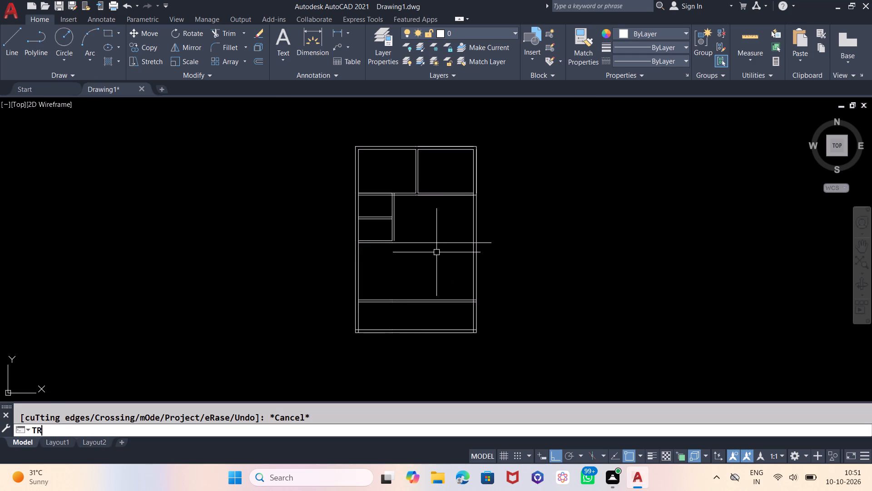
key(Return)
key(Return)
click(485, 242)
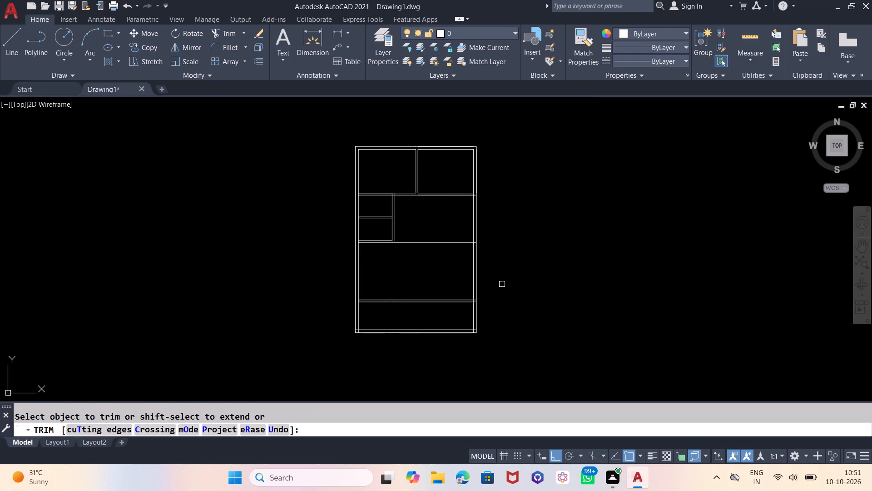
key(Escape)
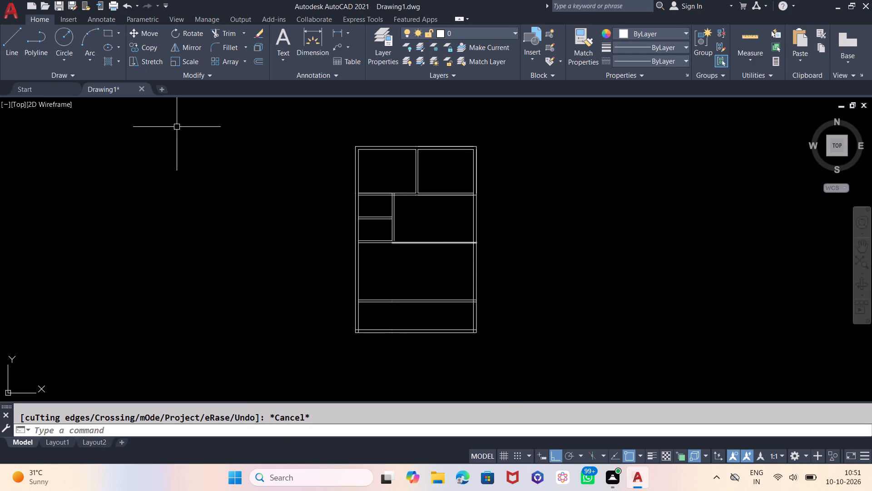
Draw a short vertical line extending the small rooms' right wall outer line down past the horizontal line below them.
click(8, 45)
scroll(388, 239, up, 3)
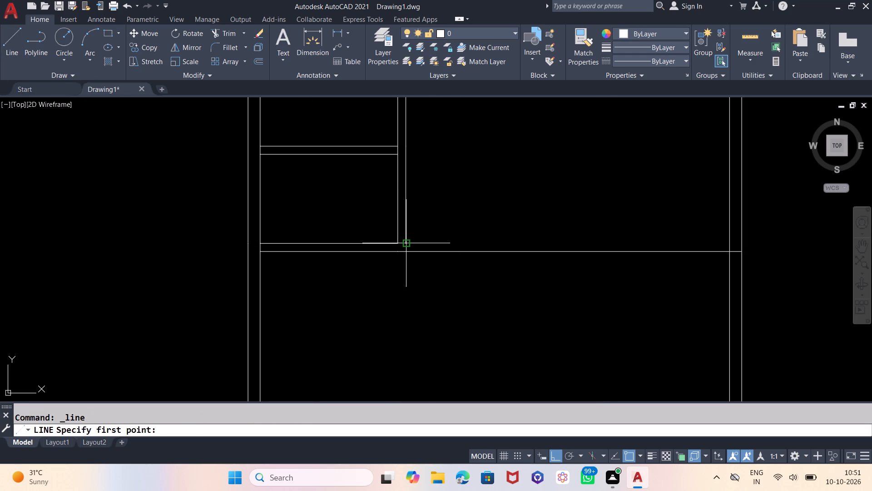
click(408, 245)
click(407, 277)
key(Escape)
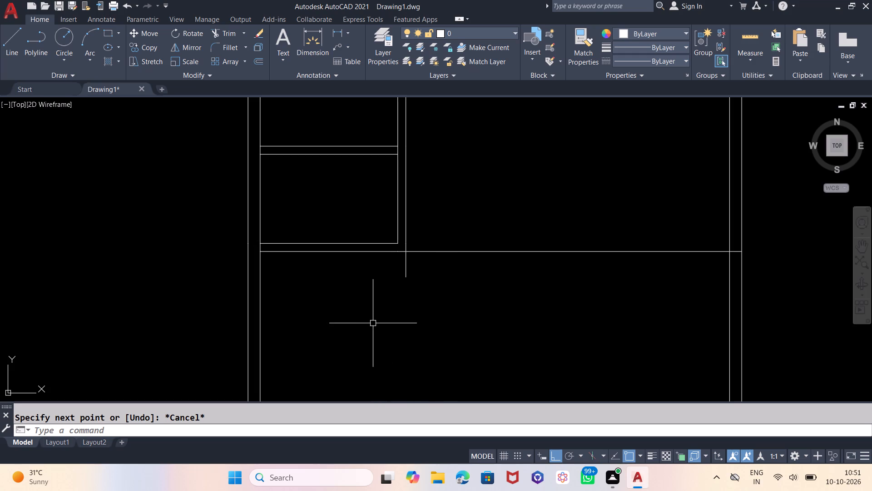
Draw two short vertical lines extending both partition lines between the upper rooms down past the horizontal wall below them.
scroll(355, 342, down, 1)
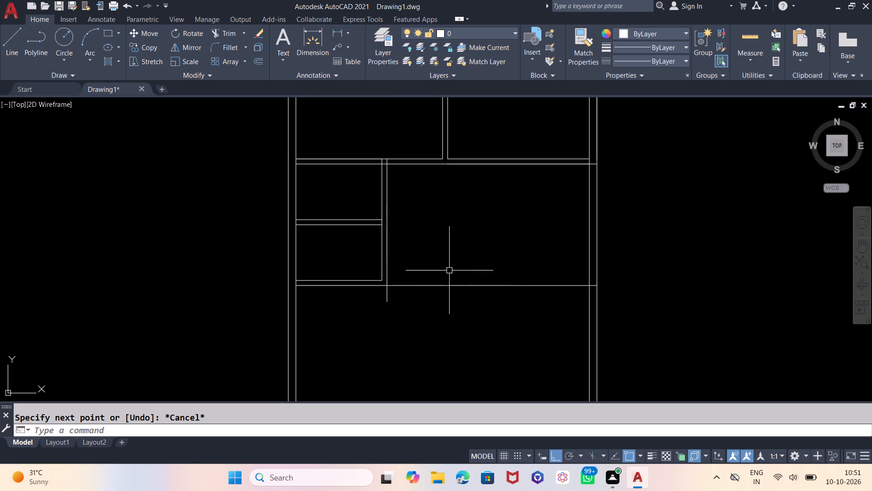
click(16, 41)
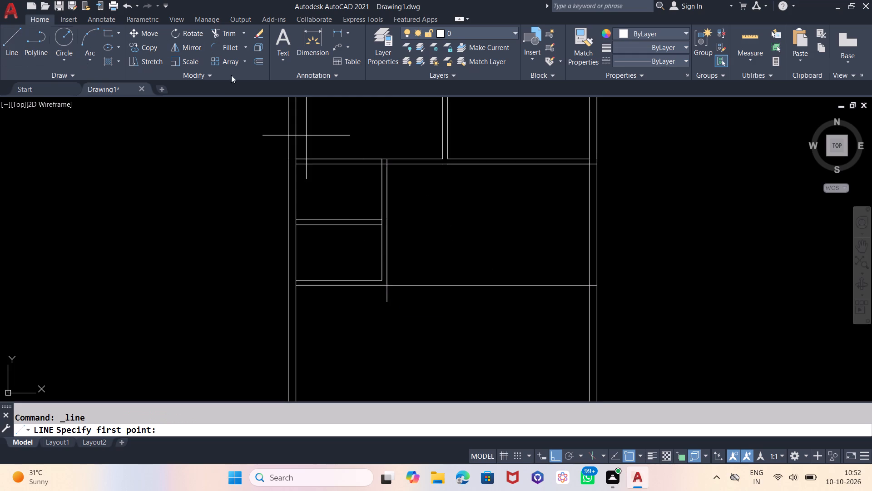
scroll(443, 160, up, 3)
click(442, 158)
click(443, 195)
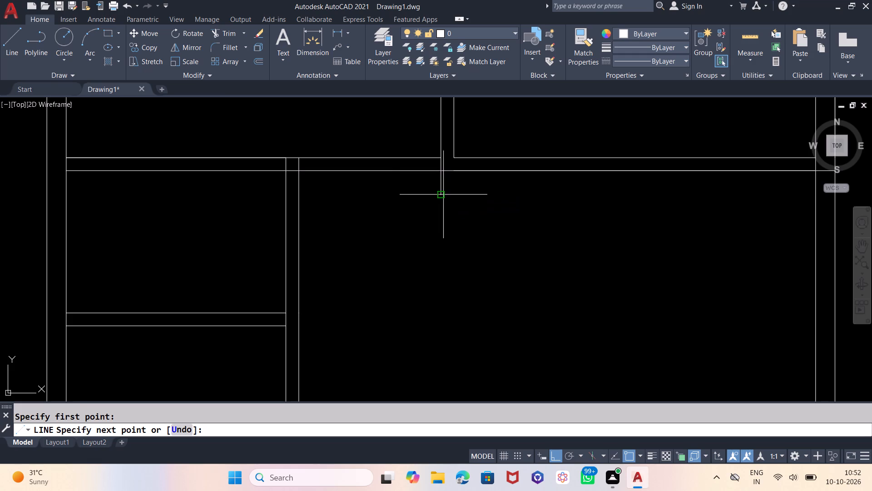
key(Escape)
key(space)
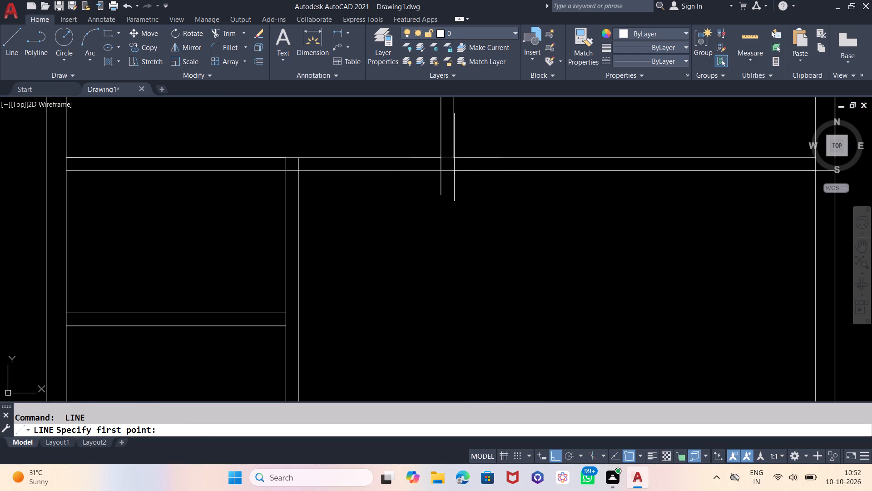
click(454, 158)
click(455, 191)
key(Escape)
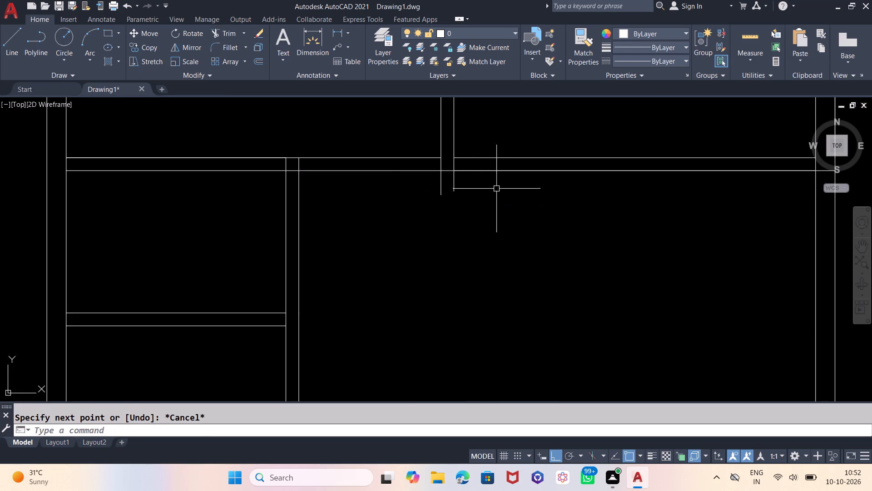
Draw a short vertical line from the lower small room's bottom-right inner corner down past the horizontal line below it.
scroll(382, 223, down, 1)
scroll(561, 131, down, 1)
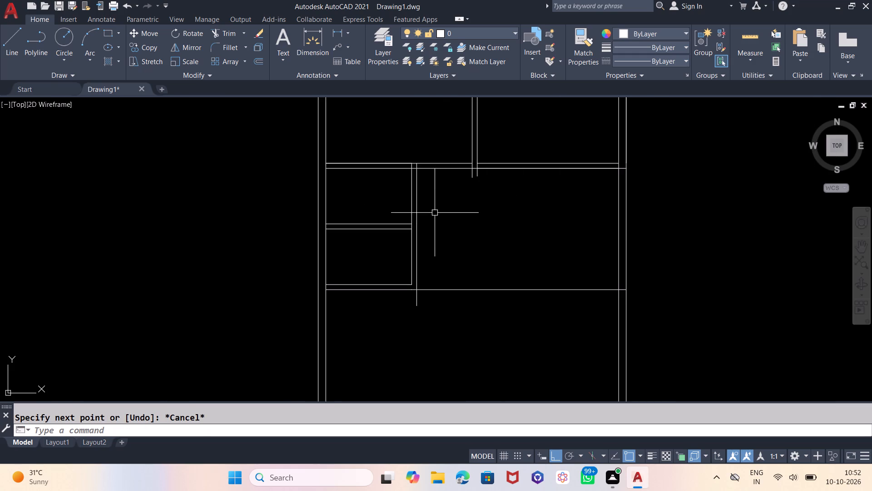
scroll(381, 286, up, 2)
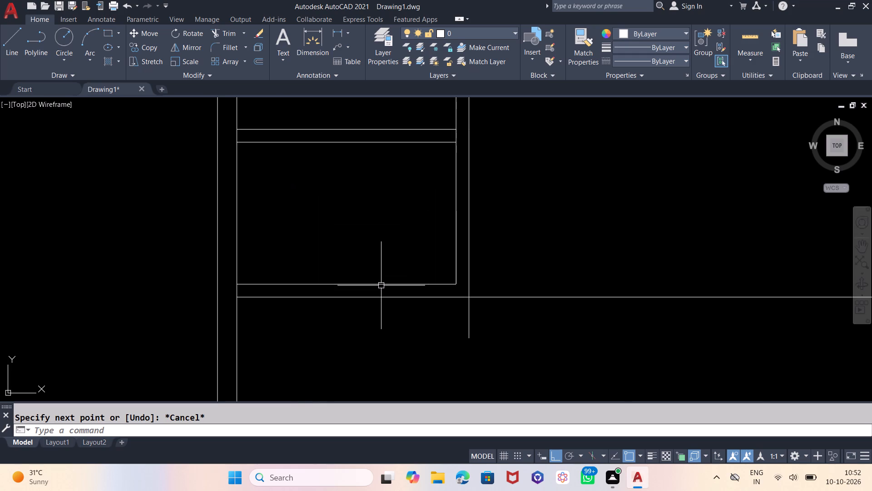
key(space)
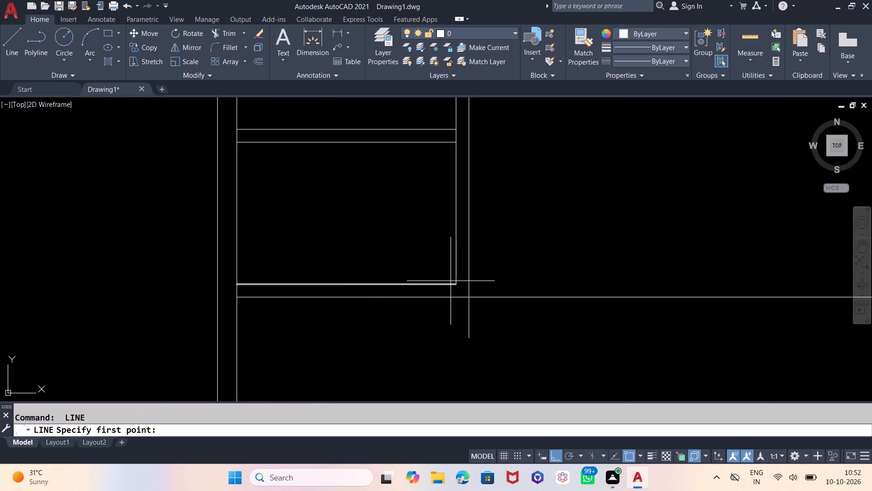
click(457, 285)
click(458, 338)
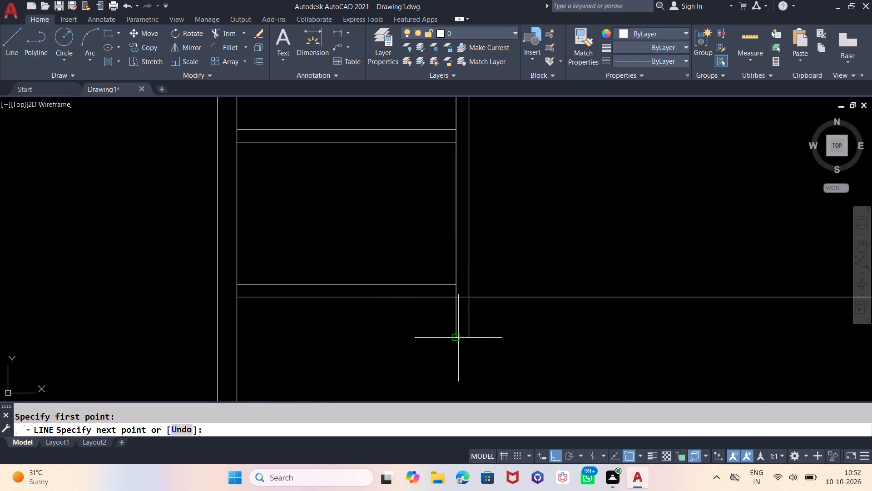
key(Escape)
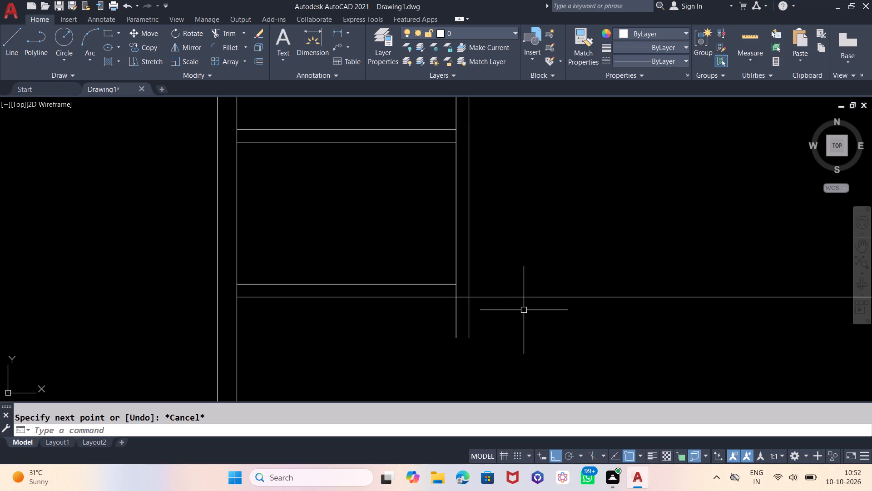
Erase the horizontal line running from the small rooms' lower-right corner to the right outer wall.
scroll(484, 312, down, 1)
scroll(445, 290, down, 2)
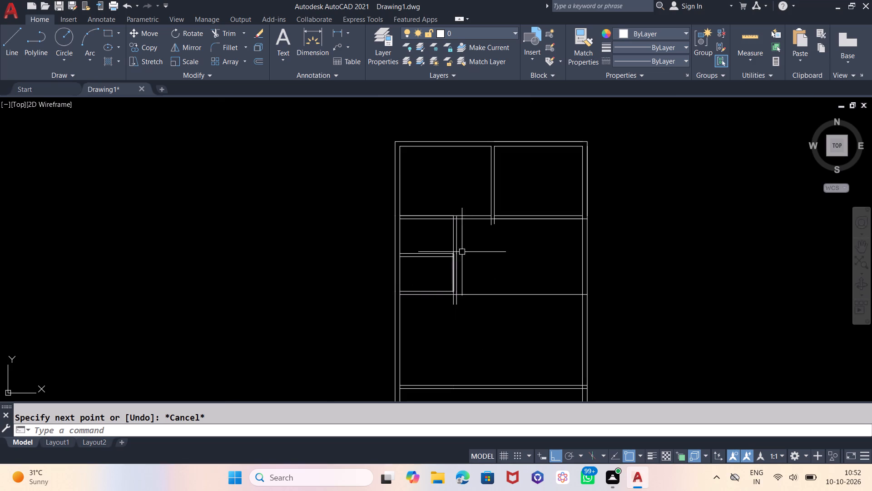
scroll(496, 311, up, 2)
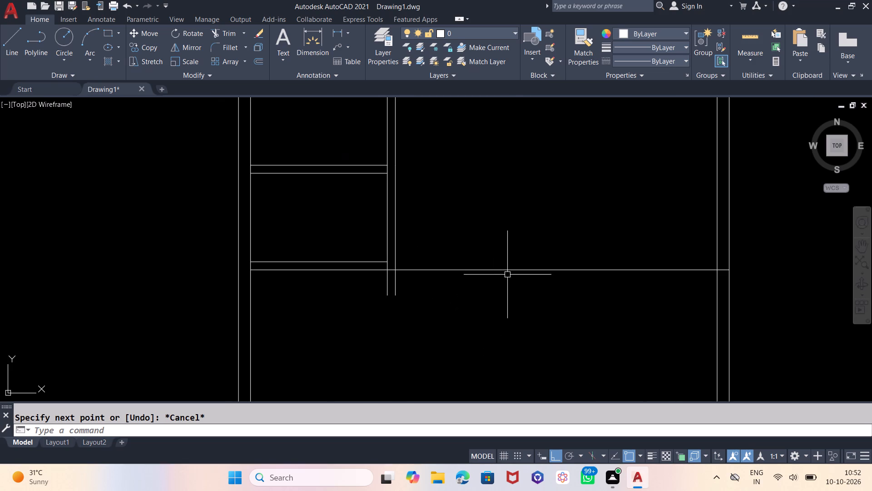
click(508, 273)
click(508, 264)
click(508, 264)
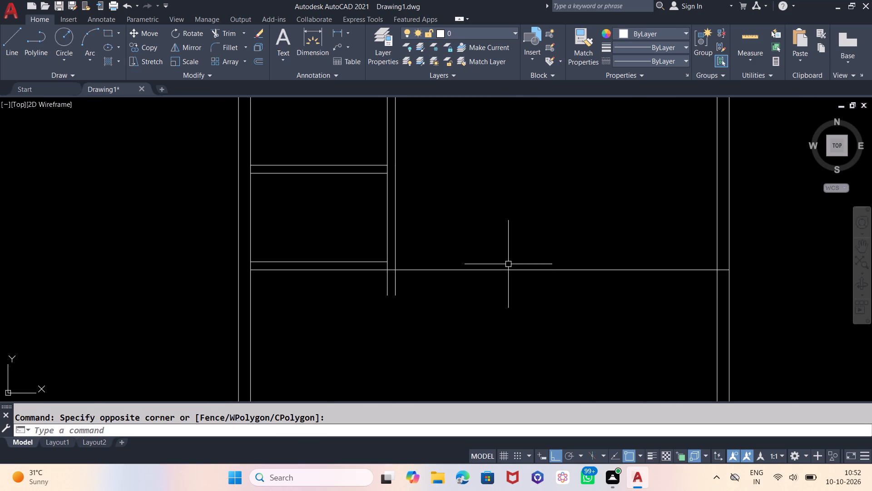
click(508, 279)
click(508, 262)
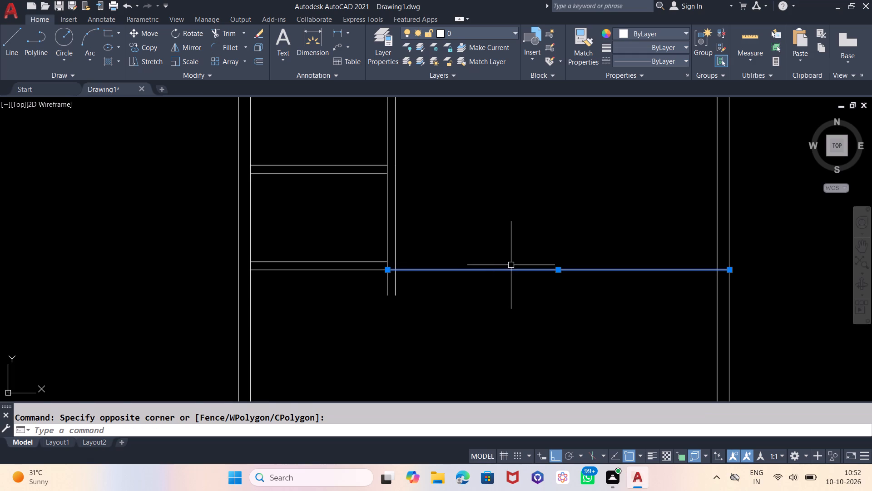
key(Delete)
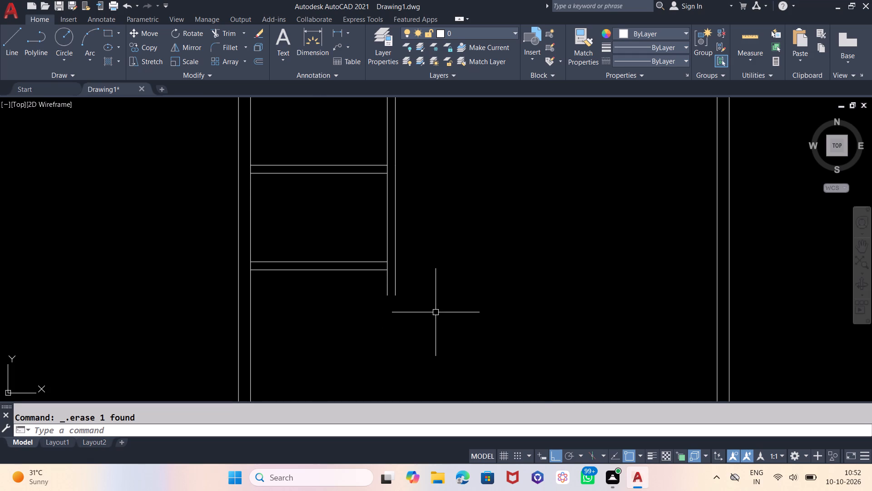
Offset the upper-right room's lower wall line 8' downward and the right outer wall's inner line 8' to the left.
scroll(434, 314, down, 2)
scroll(519, 260, up, 1)
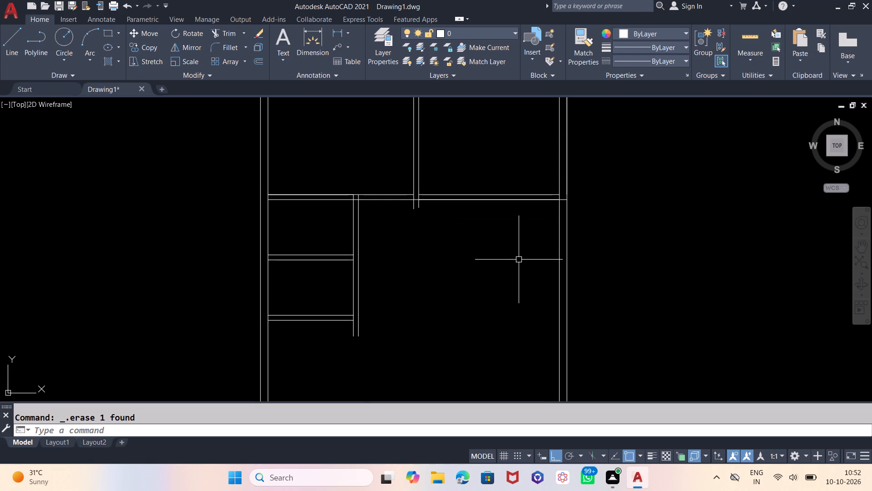
key(o)
key(Return)
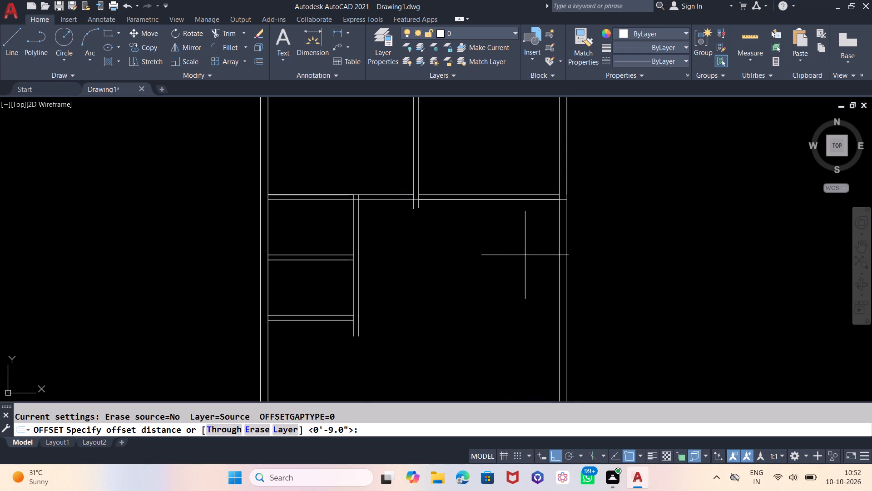
key(8)
key(apostrophe)
key(Return)
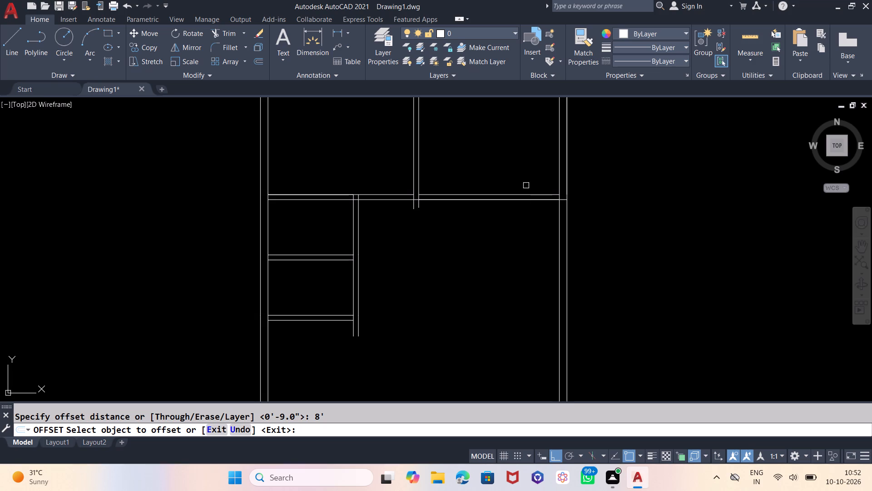
click(530, 201)
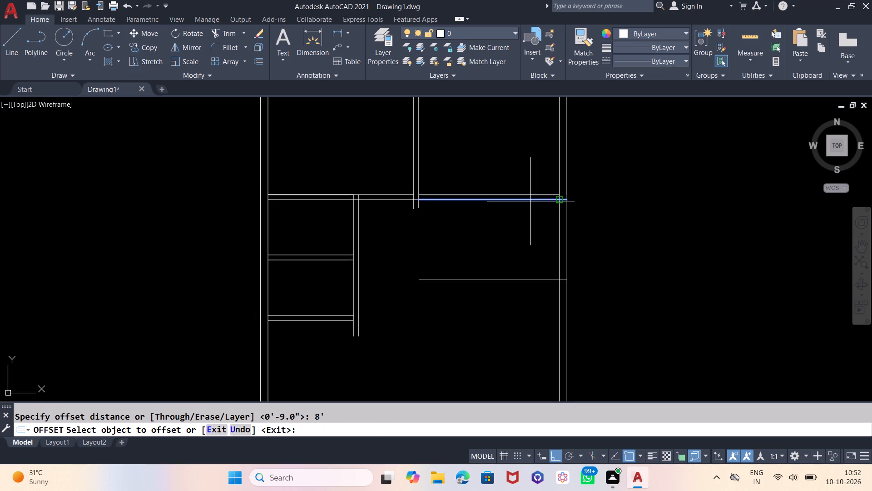
click(525, 323)
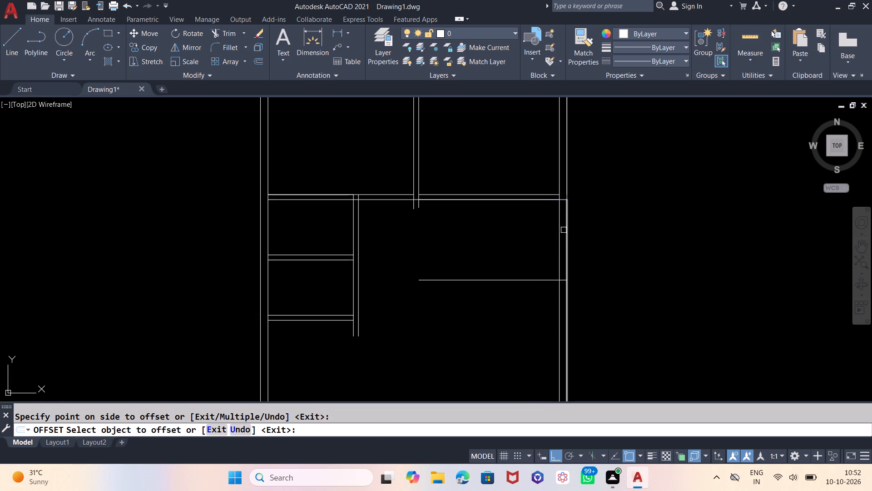
drag(559, 237, 554, 237)
click(459, 230)
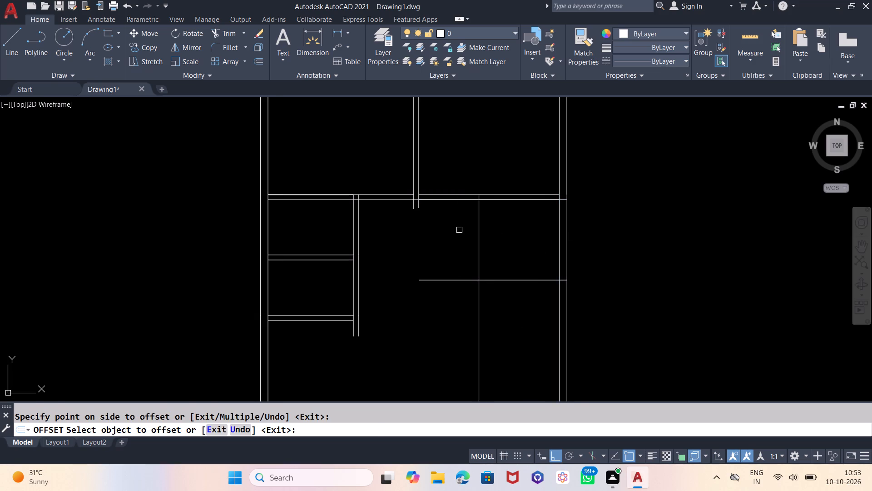
key(Escape)
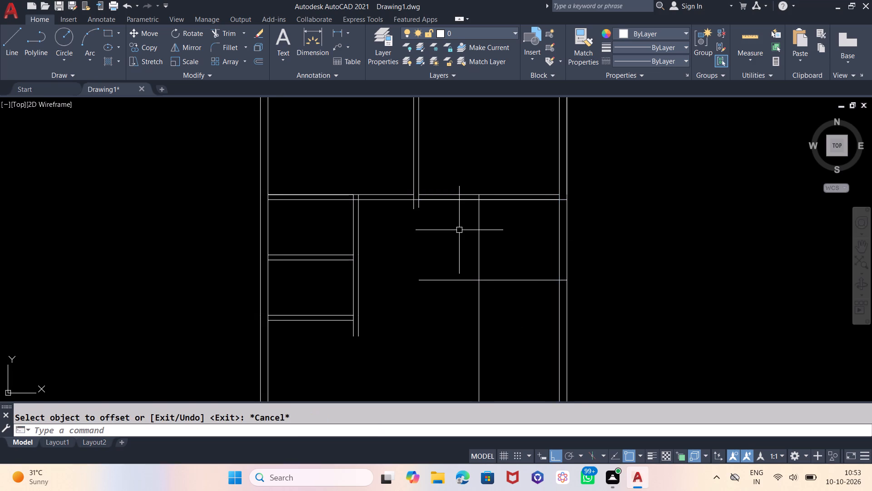
Offset the 8' room's vertical line 6" to the left and its horizontal line 6" downward to form walls.
key(o)
key(Return)
key(6)
key(Return)
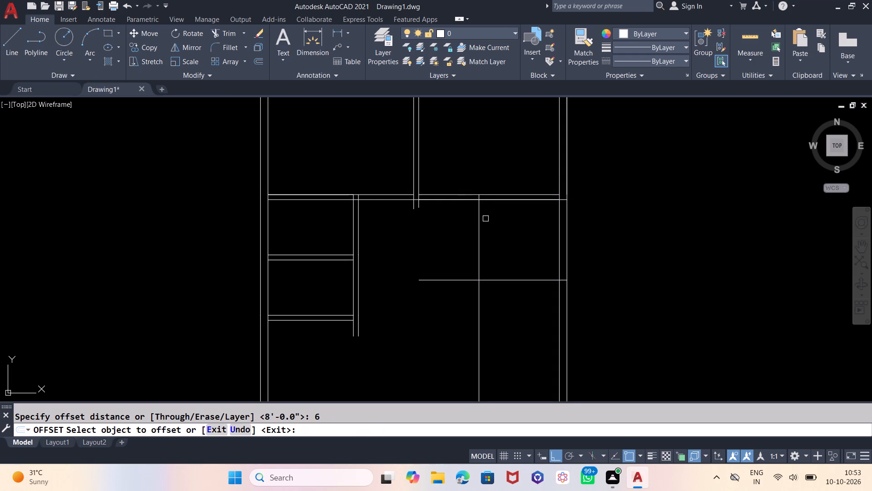
drag(479, 231, 471, 231)
click(414, 234)
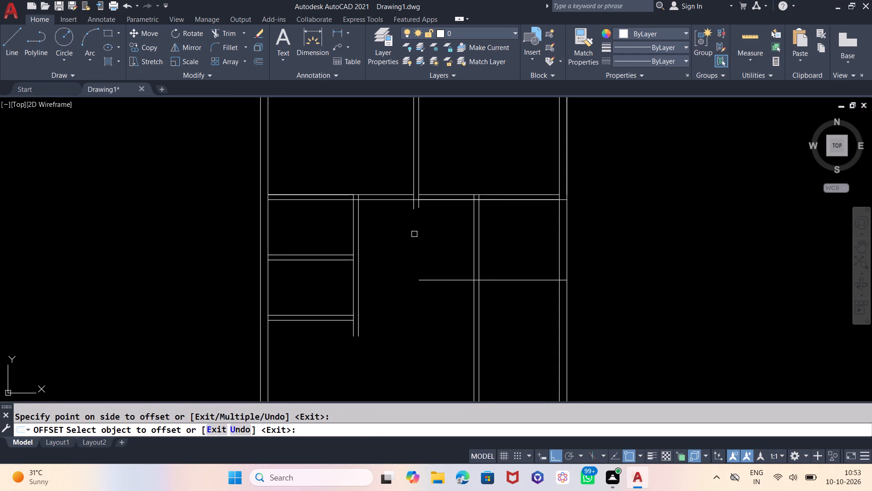
drag(447, 281, 448, 286)
click(450, 315)
key(Escape)
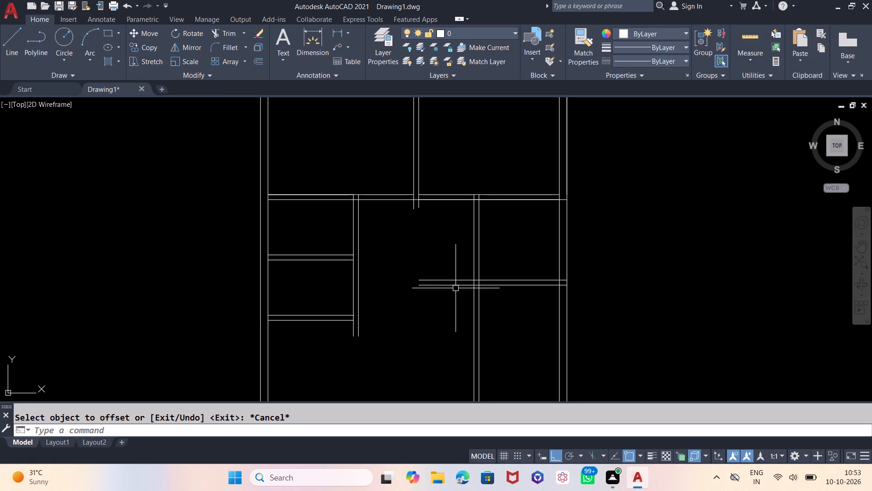
Trim the 8' room's wall lines extending left past its lower-left corner and down to the lower horizontal wall.
text(TR)
key(Return)
key(Return)
click(465, 307)
click(461, 259)
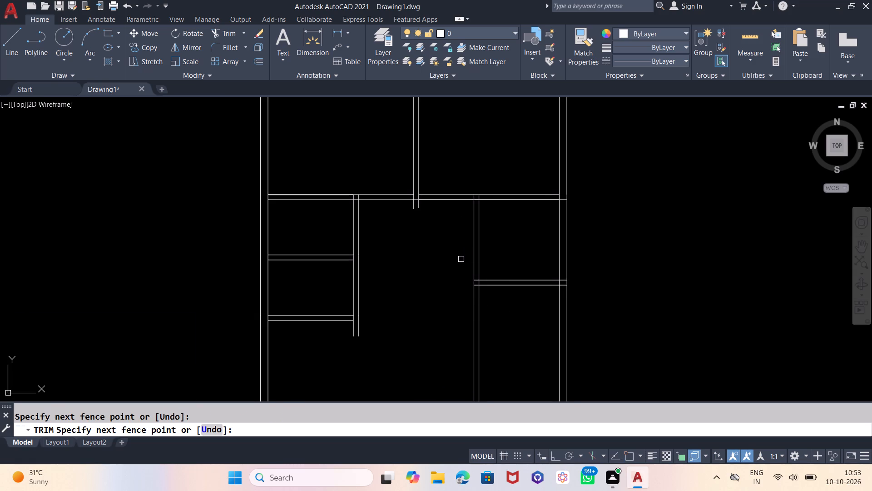
scroll(467, 215, down, 1)
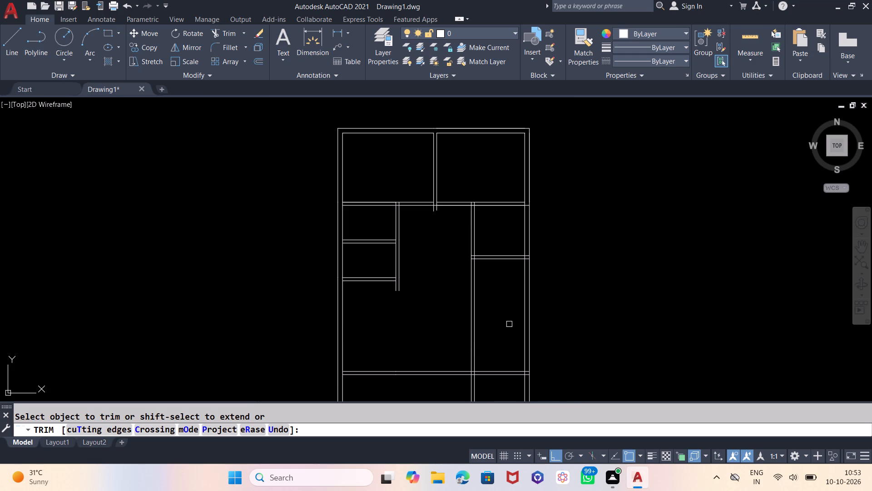
click(505, 311)
click(433, 318)
Trim the leftover vertical partition lines in the bottom strip, including the short pieces inside both horizontal walls.
scroll(517, 236, down, 2)
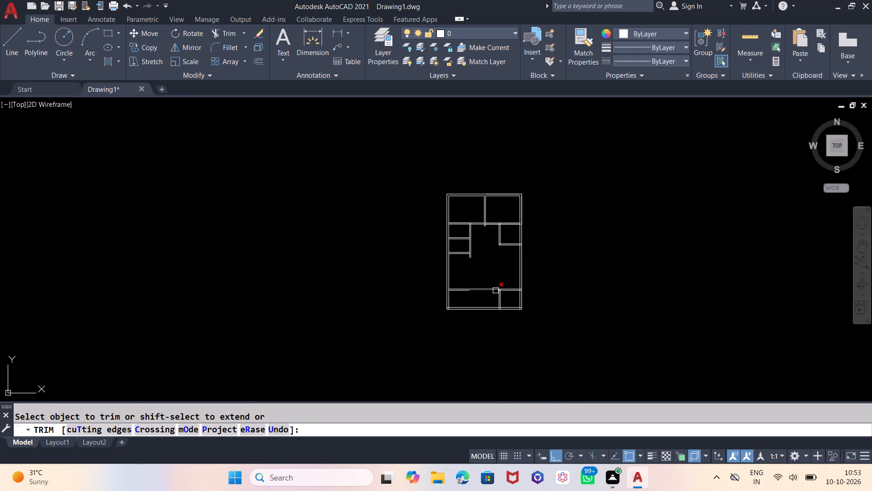
scroll(495, 291, up, 2)
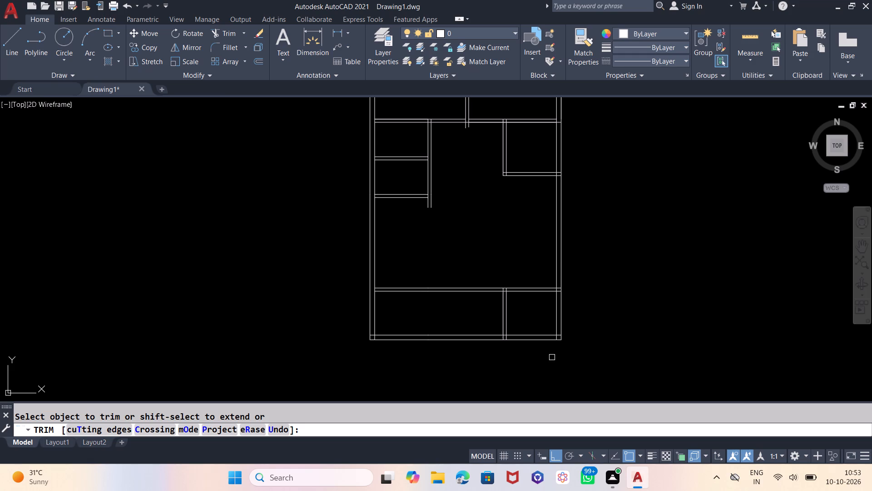
click(516, 300)
click(487, 315)
scroll(499, 343, up, 3)
click(515, 330)
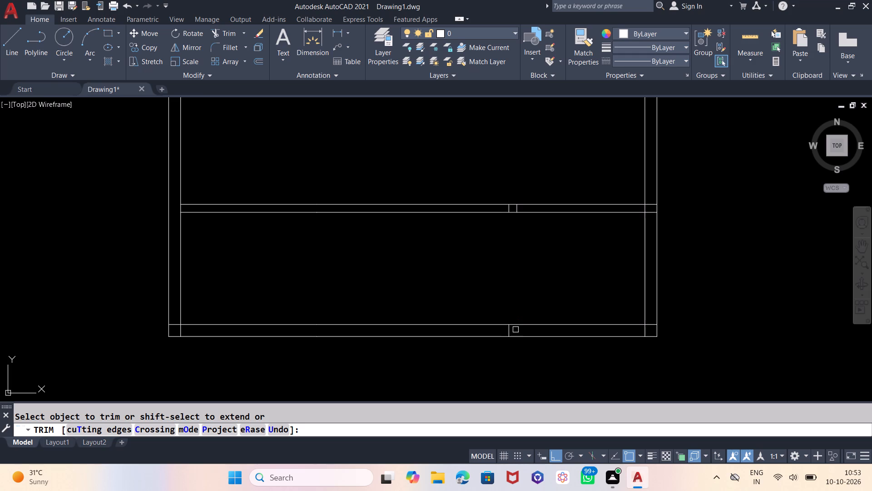
click(506, 330)
scroll(506, 218, up, 2)
click(512, 197)
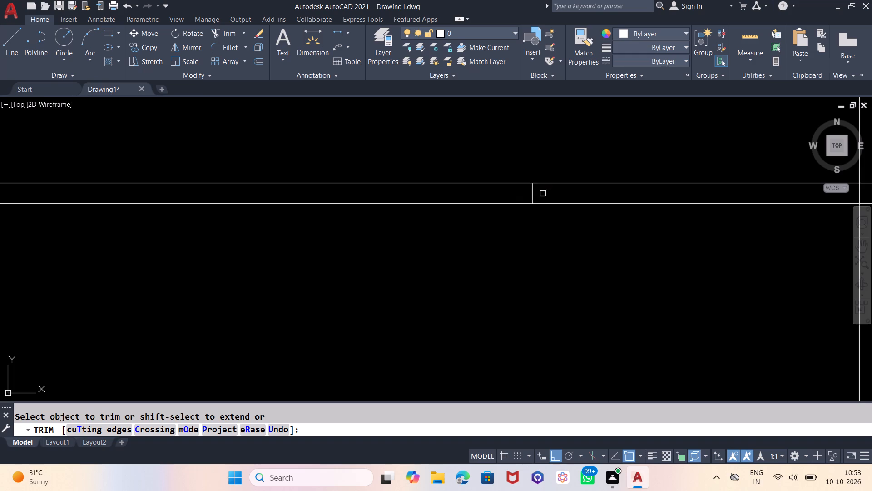
click(540, 194)
click(528, 194)
scroll(508, 294, down, 5)
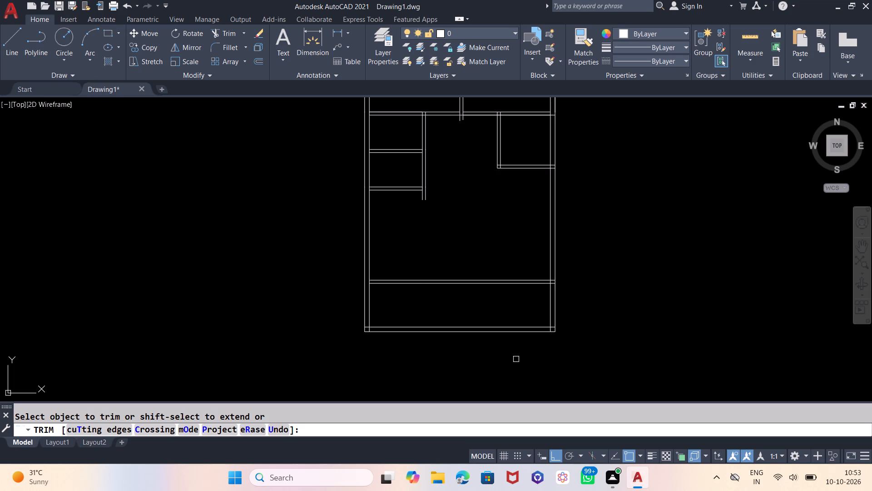
key(Escape)
Offset the right outer wall's outer line 5' outward to the right.
scroll(516, 358, down, 1)
scroll(593, 207, up, 1)
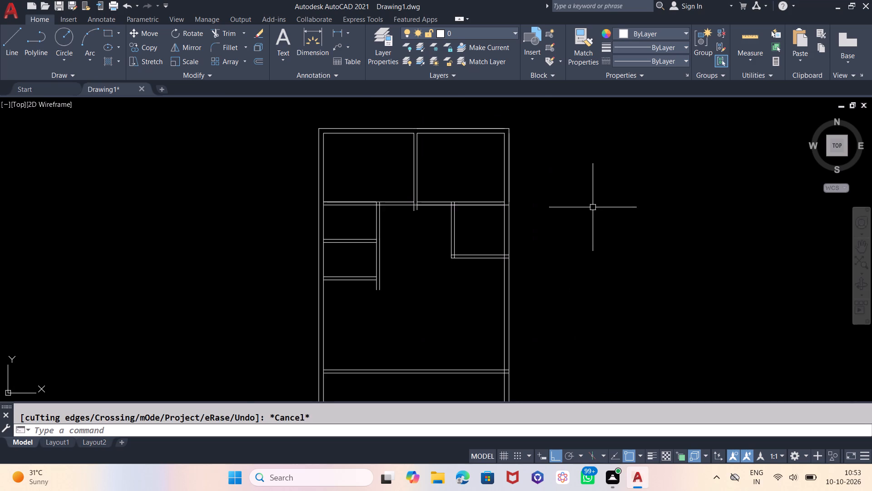
scroll(592, 193, down, 1)
scroll(586, 241, up, 1)
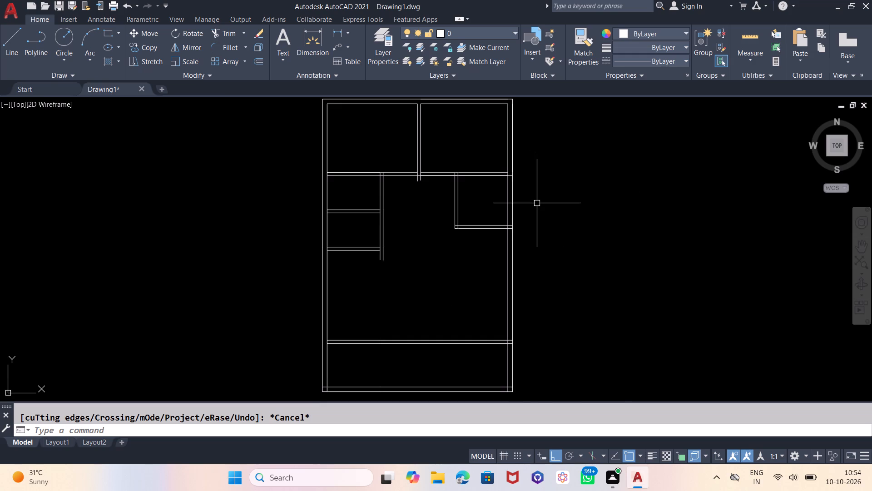
key(o)
key(Return)
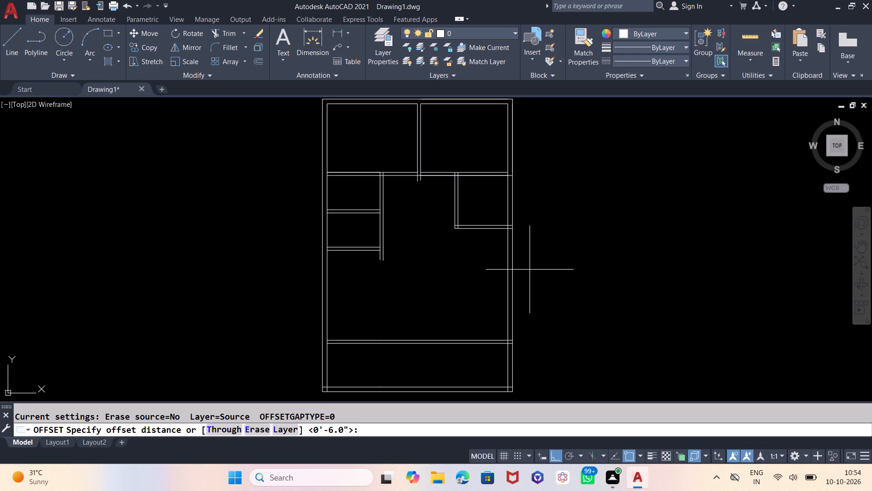
text(5')
key(Return)
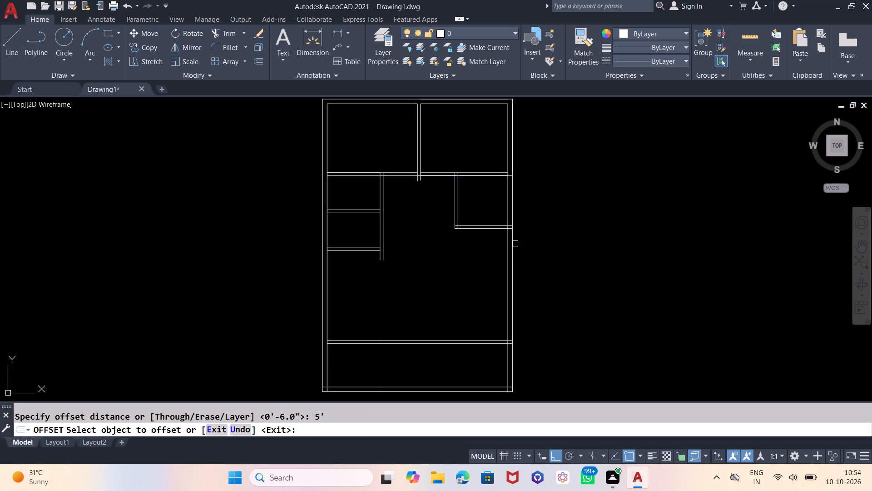
click(514, 244)
click(565, 240)
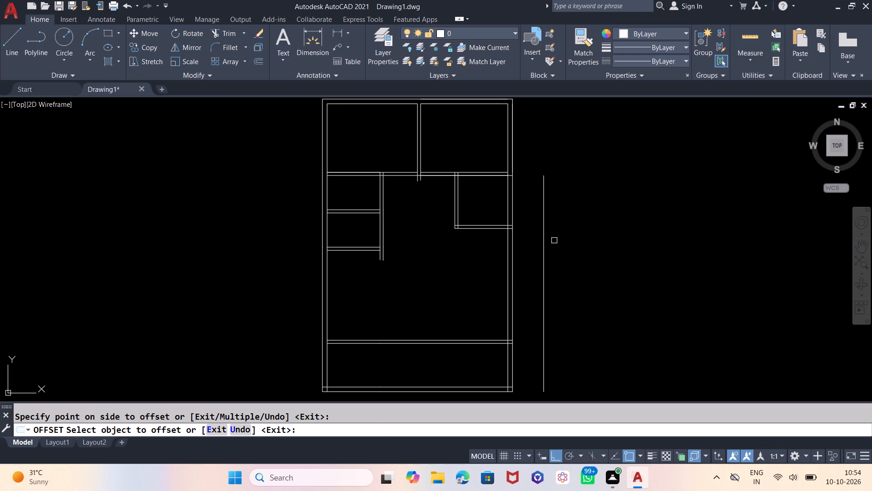
key(Escape)
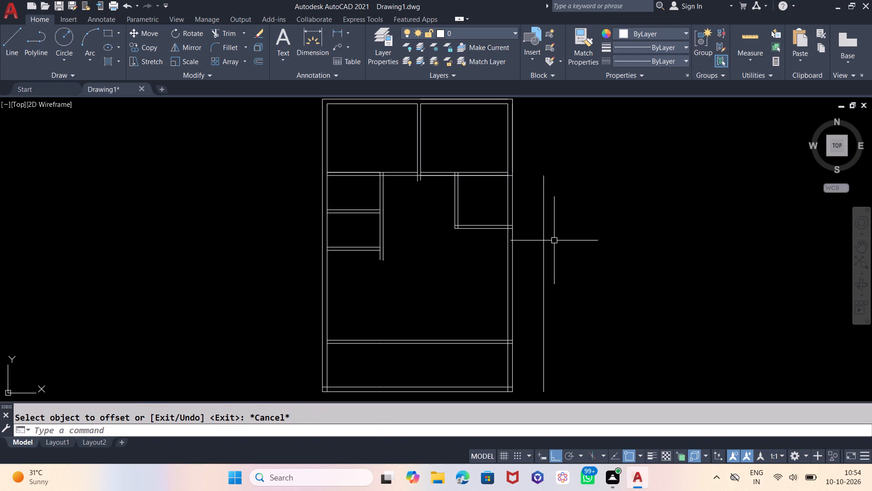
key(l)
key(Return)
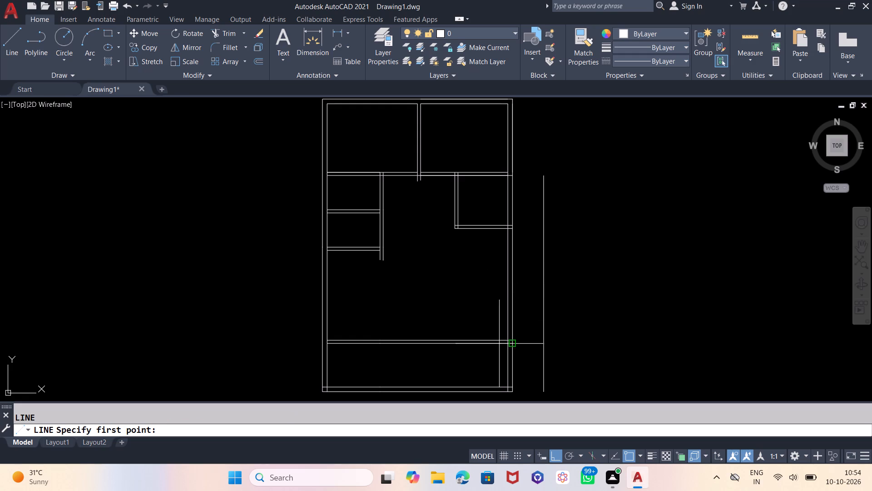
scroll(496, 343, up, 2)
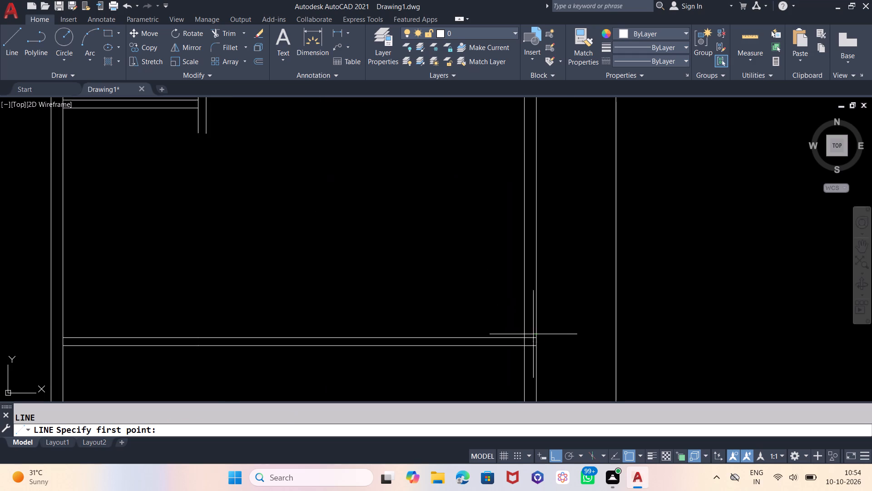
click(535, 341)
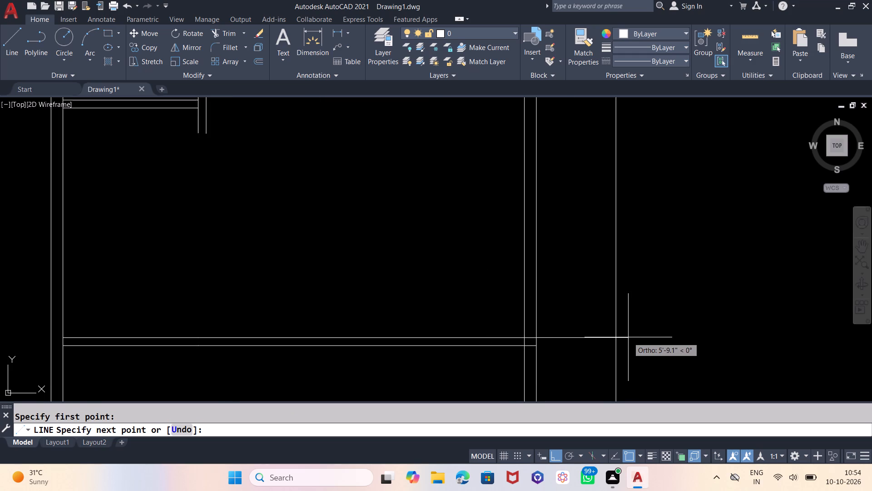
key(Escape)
Draw a horizontal line from the 8' room's lower-right corner on the outer wall rightward past the 5' offset line.
scroll(610, 382, down, 3)
scroll(609, 299, up, 2)
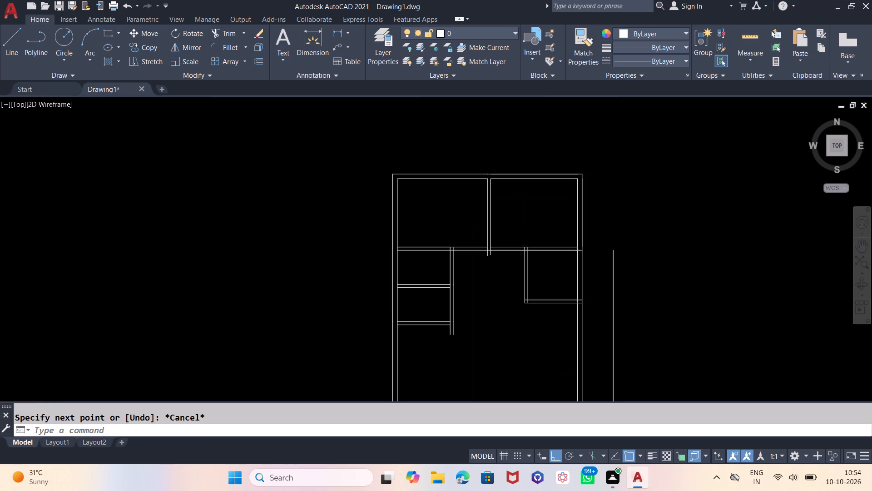
key(l)
key(Return)
click(565, 306)
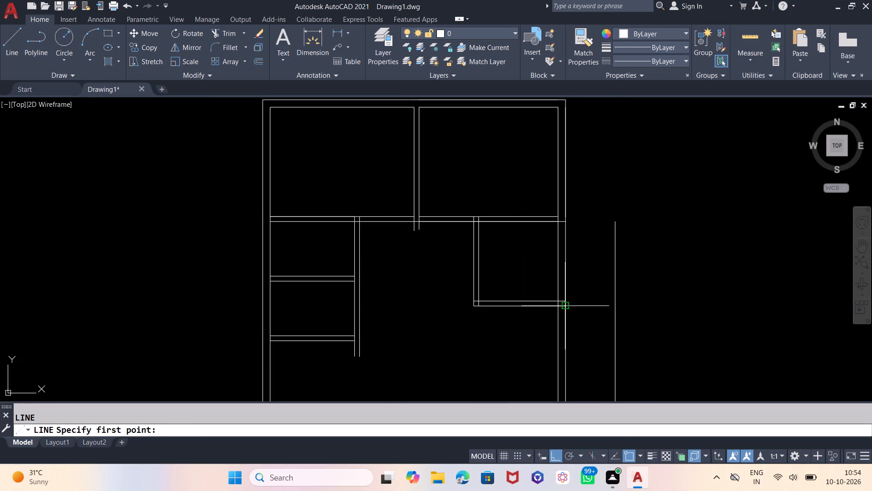
click(669, 305)
scroll(639, 221, down, 2)
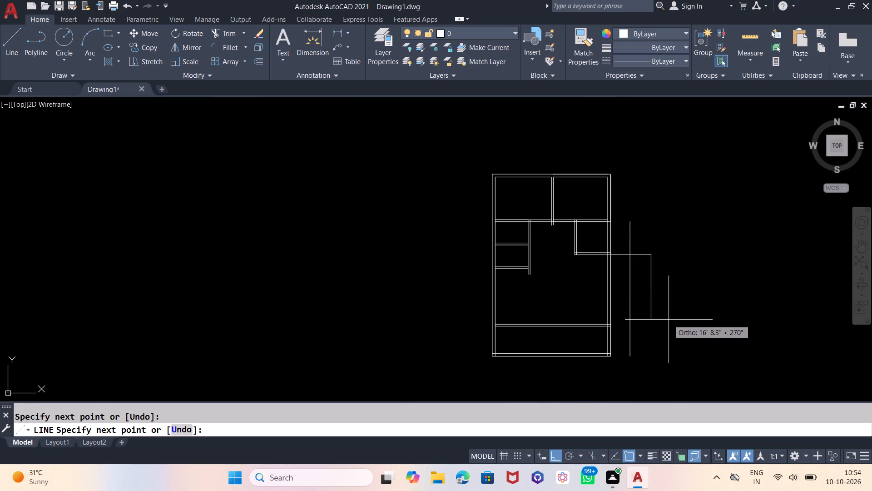
key(Escape)
Offset the new horizontal line outside the right outer wall 9'3" downward.
key(o)
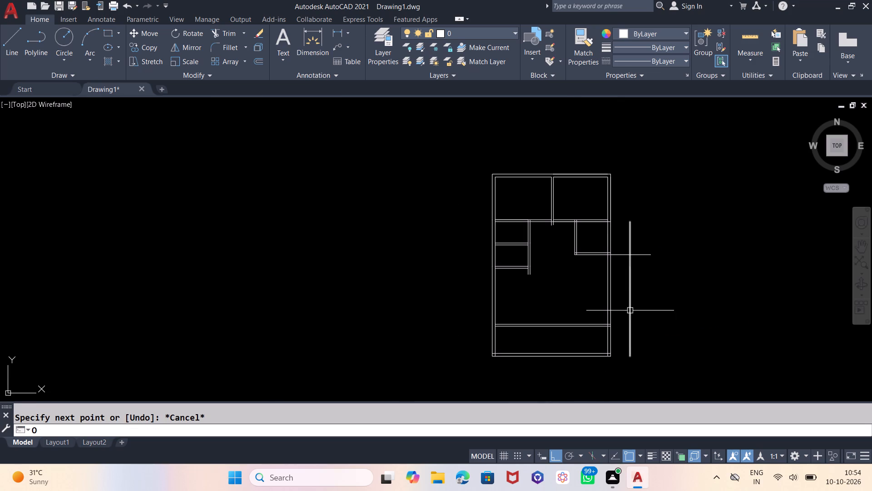
key(Return)
key(9)
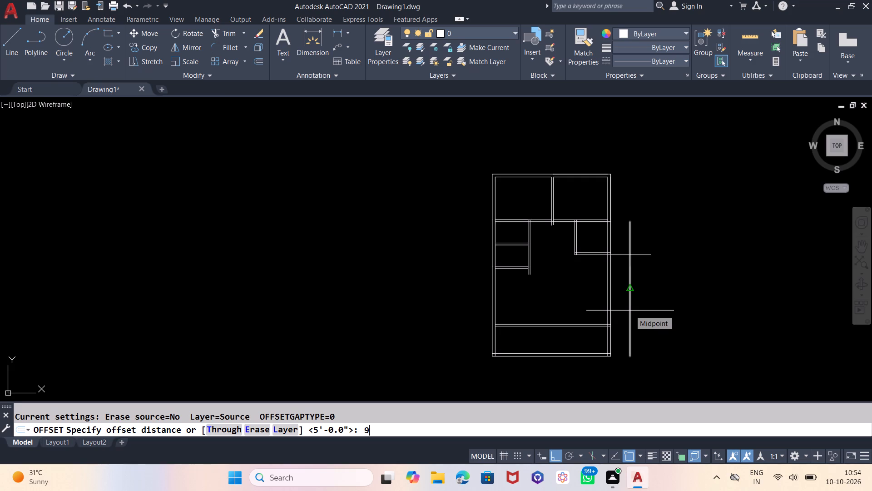
text('3)
key(shift+quotedbl)
key(Return)
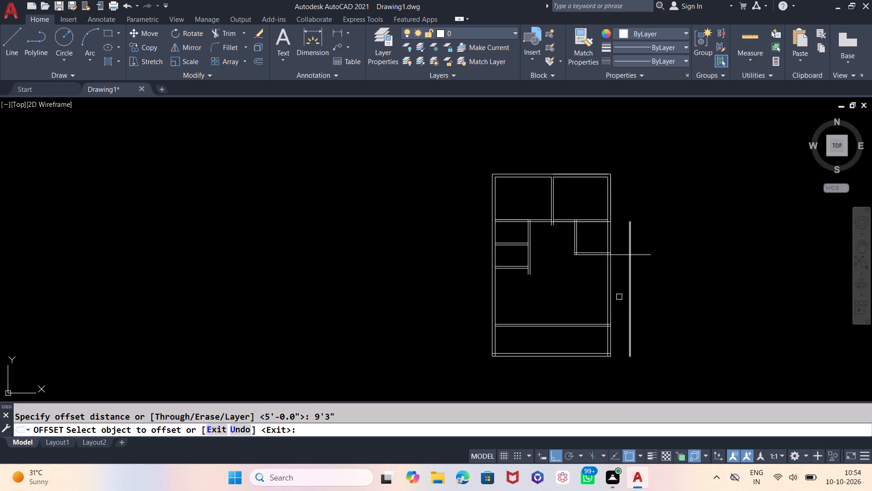
scroll(618, 255, up, 1)
click(618, 255)
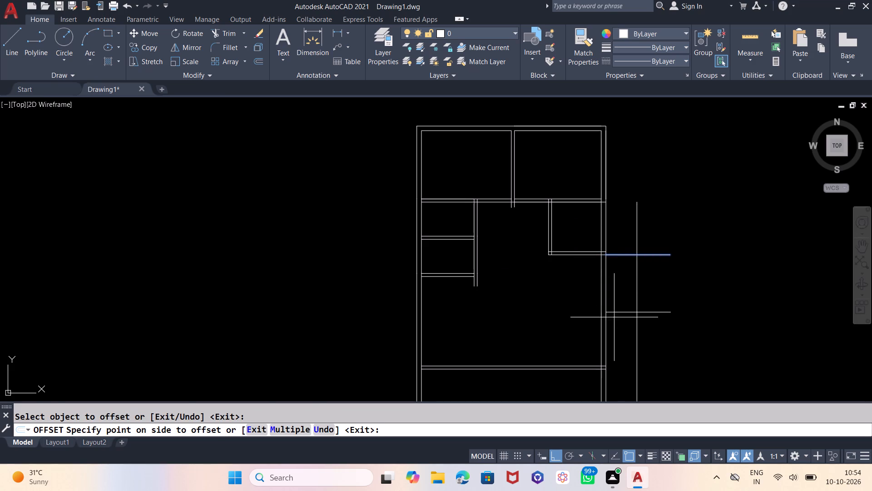
click(614, 332)
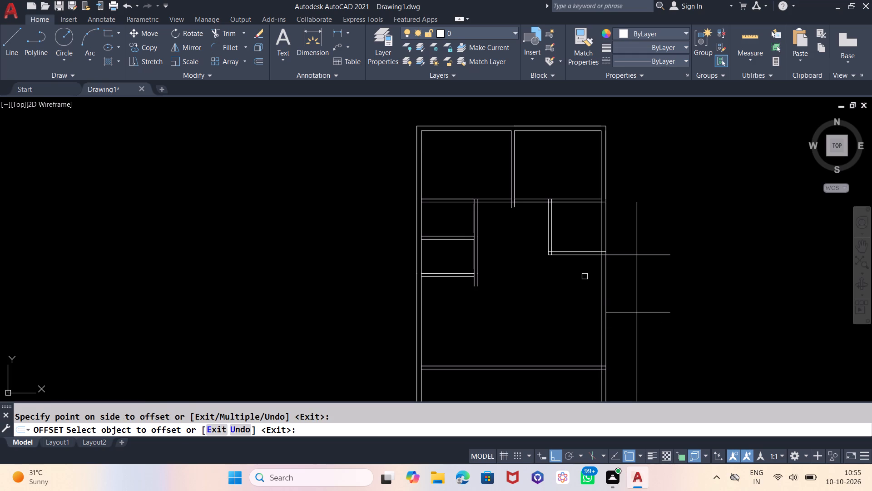
key(Escape)
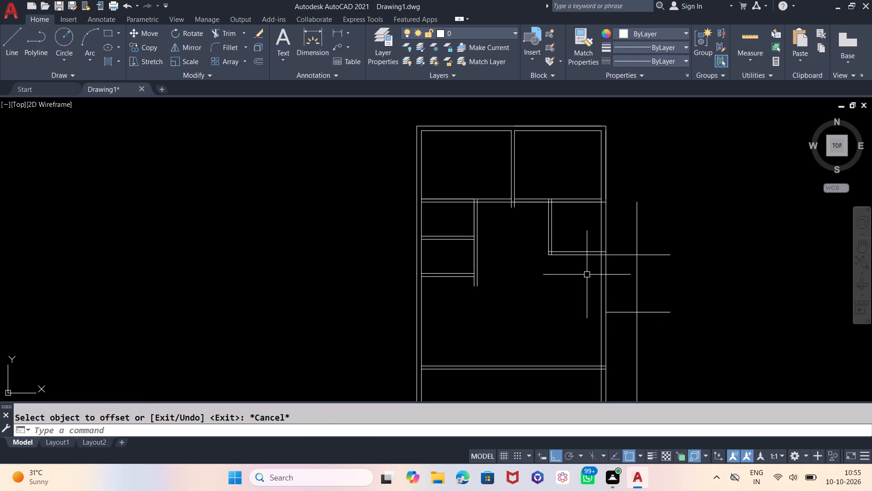
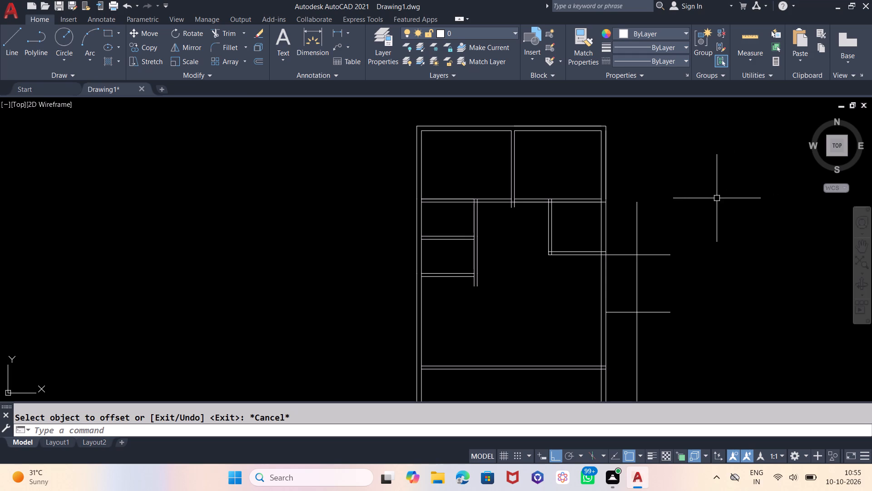
Trim the overhanging ends of the vertical offset line and both horizontal lines to leave a closed rectangular projection outside the right outer wall.
text(TR)
key(Return)
key(Return)
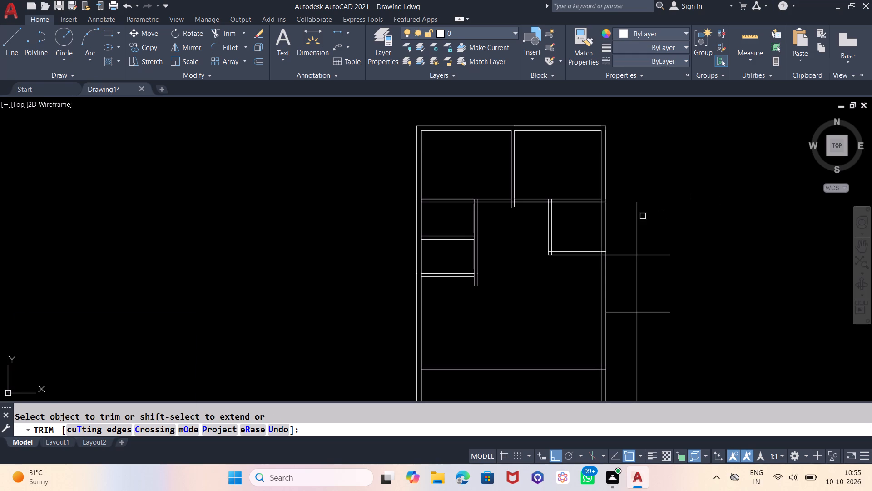
click(635, 221)
click(653, 255)
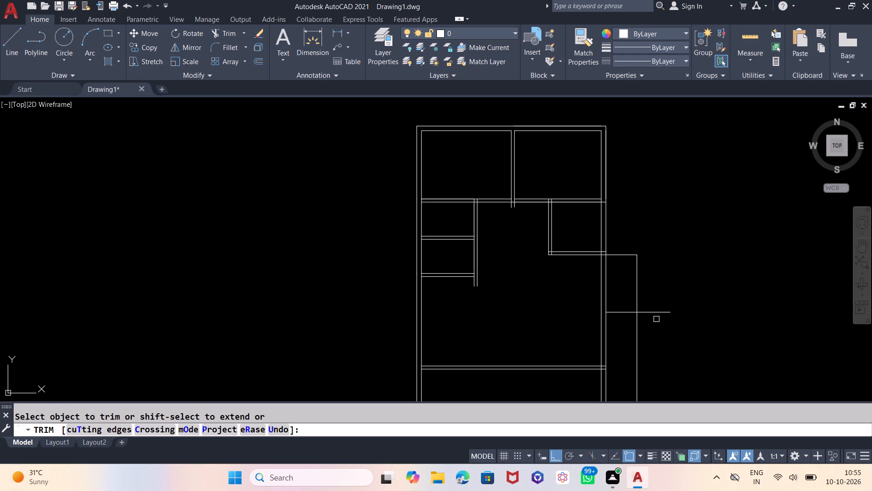
click(657, 314)
click(634, 336)
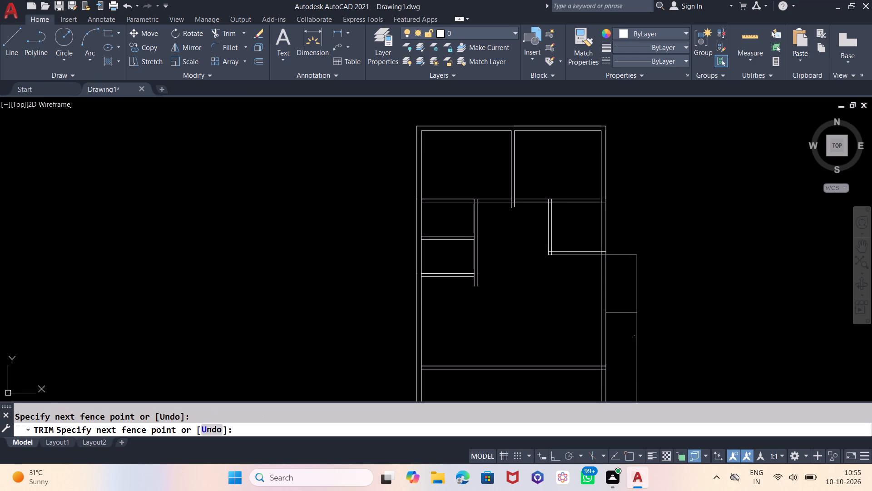
click(658, 327)
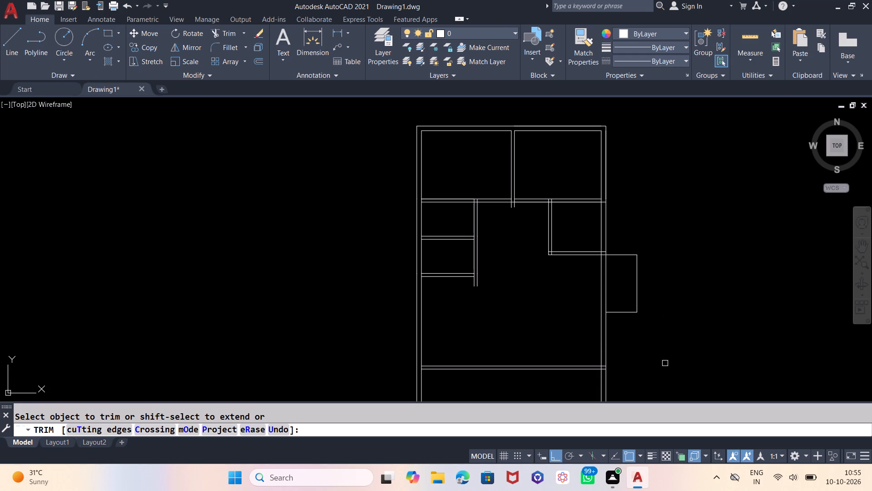
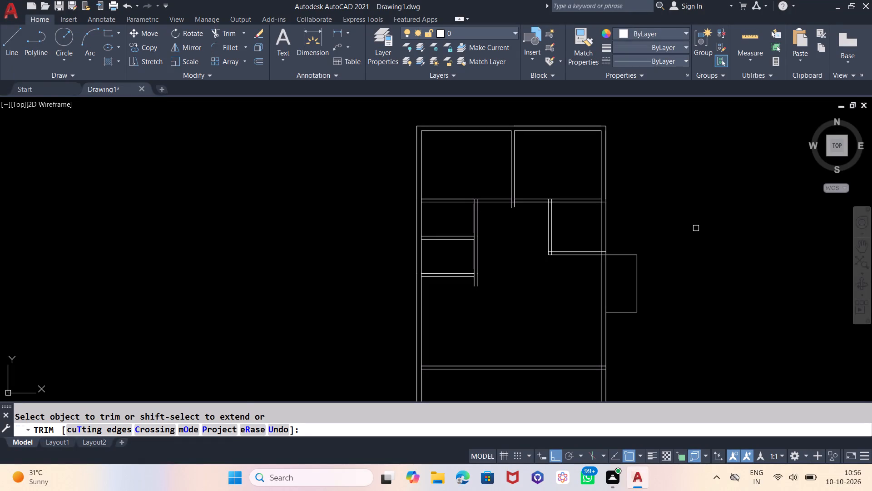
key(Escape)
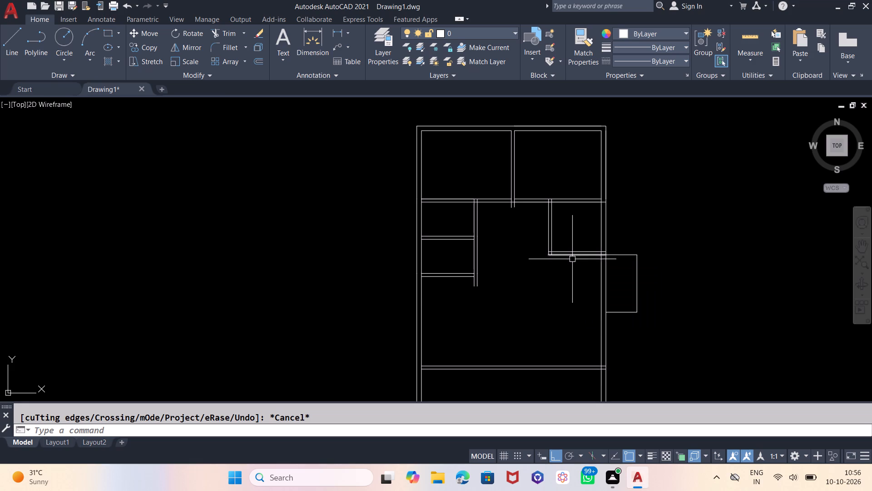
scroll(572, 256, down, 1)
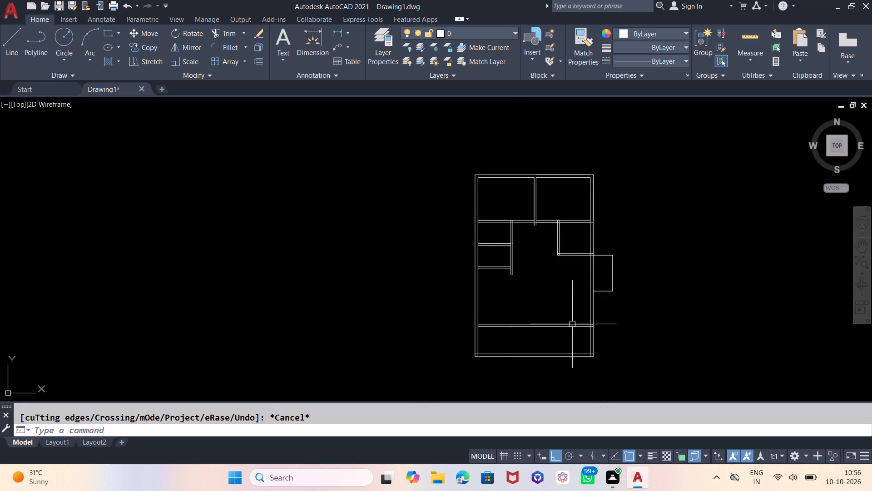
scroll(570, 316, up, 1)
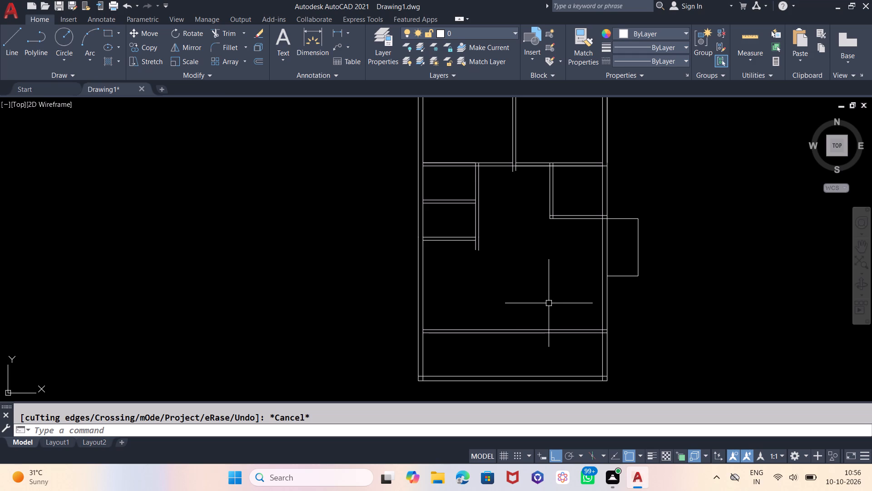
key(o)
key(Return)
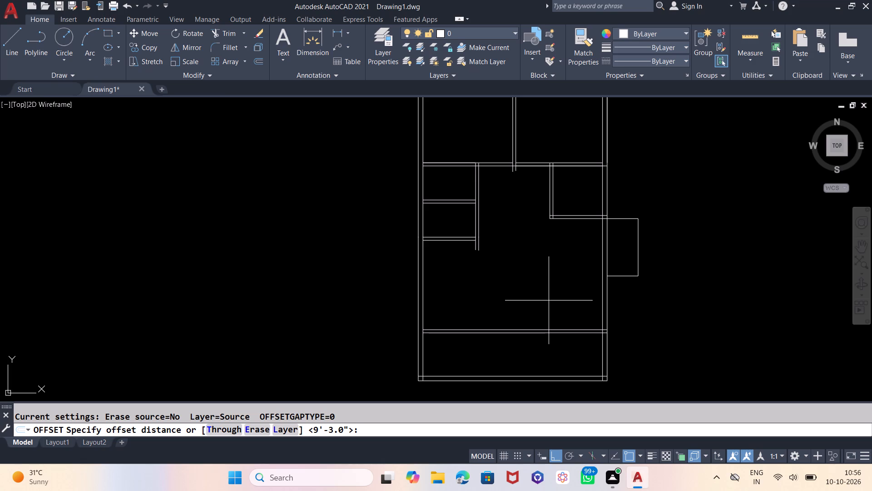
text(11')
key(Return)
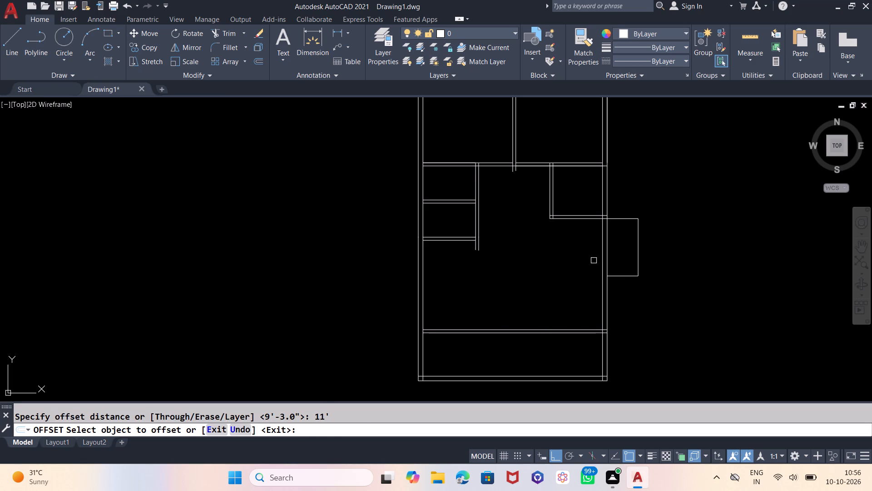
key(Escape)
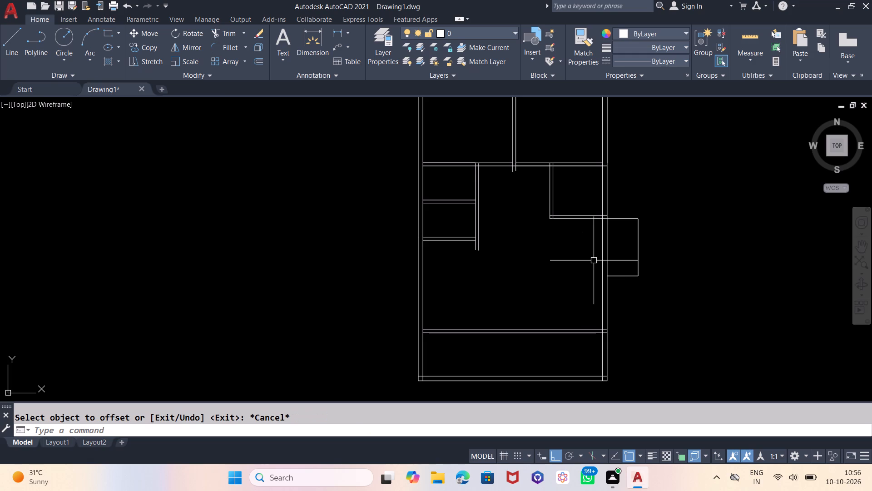
Offset the inner line of the right outer wall 10' inward, through the large room.
key(o)
key(Return)
text(10')
key(Return)
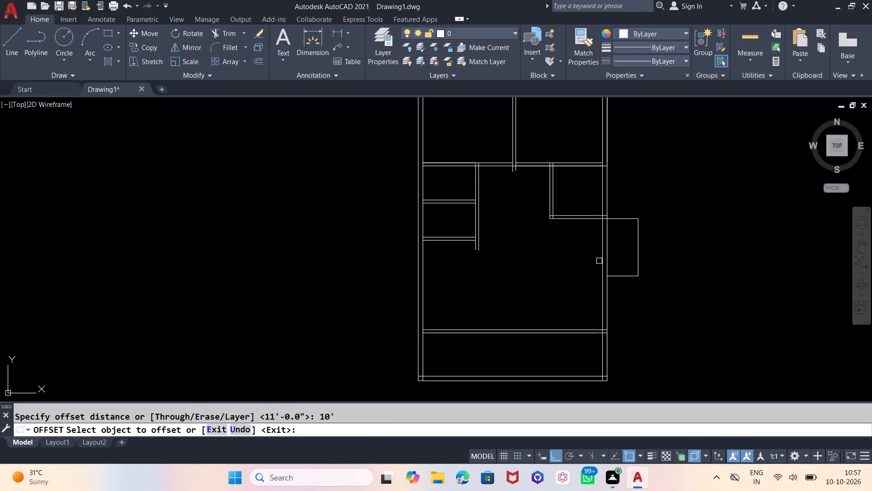
click(601, 257)
click(519, 258)
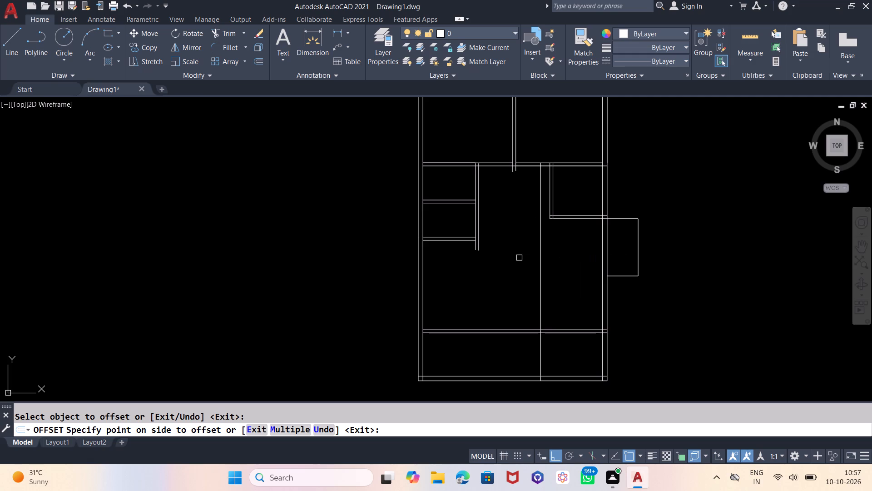
key(Escape)
Offset the new vertical line 6" away from the right outer wall to form an inner wall.
key(o)
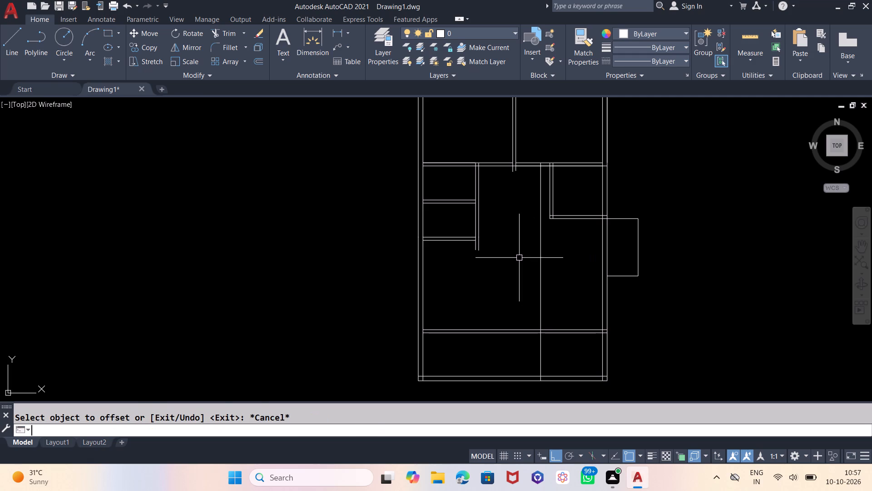
key(Return)
key(6)
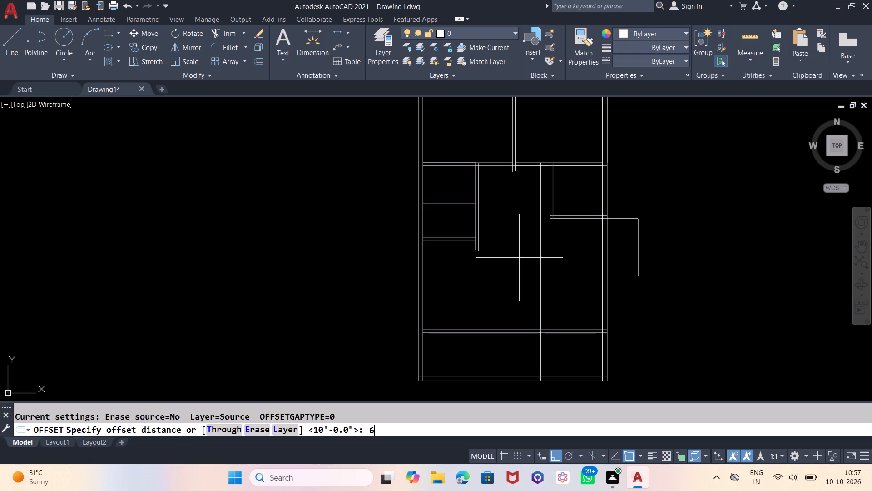
key(Return)
click(541, 266)
click(527, 270)
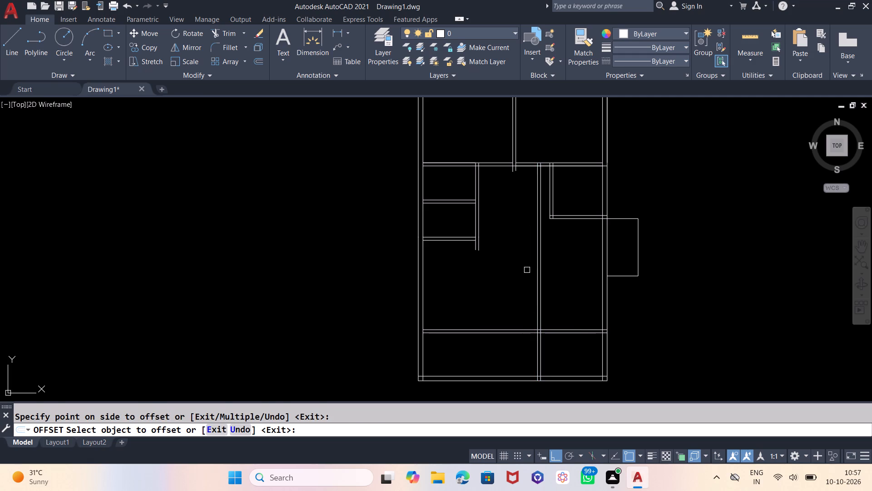
key(Escape)
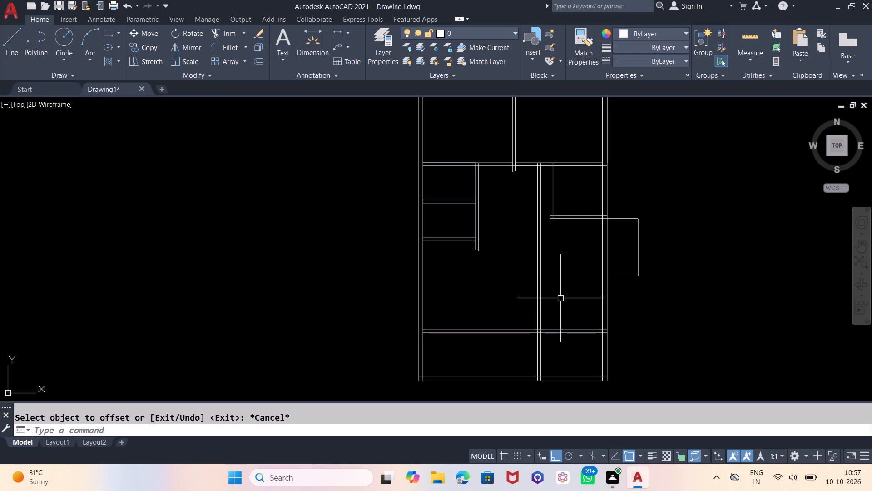
Offset the upper line of the lower horizontal inner wall 11' upward.
key(o)
key(Return)
text(11')
key(Return)
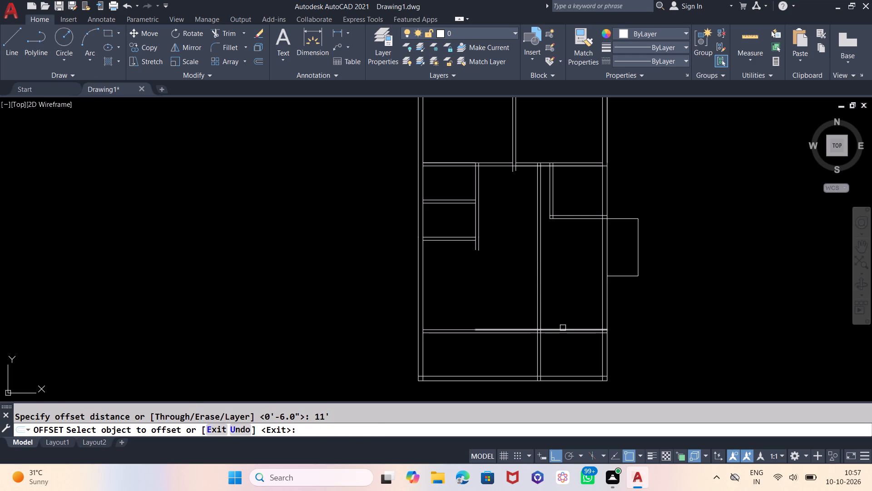
click(563, 328)
click(564, 248)
key(Escape)
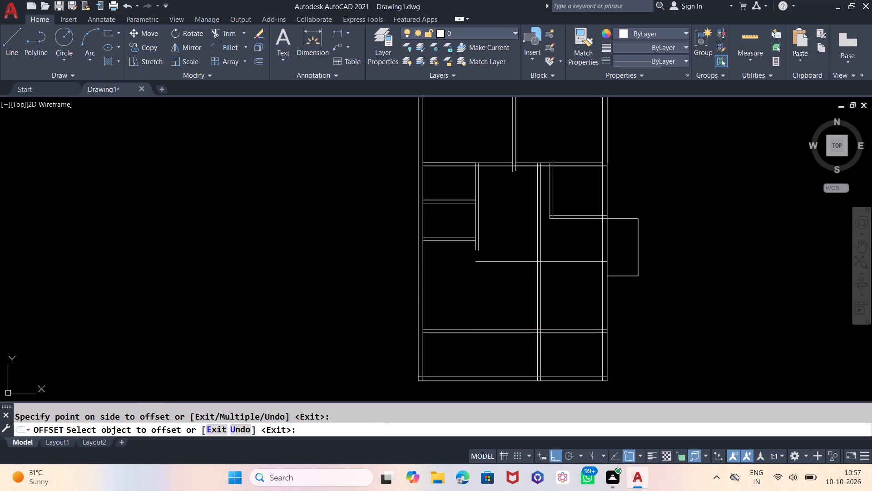
Offset the new horizontal line 6" upward to give the inner wall its thickness.
key(o)
key(Return)
key(6)
key(Return)
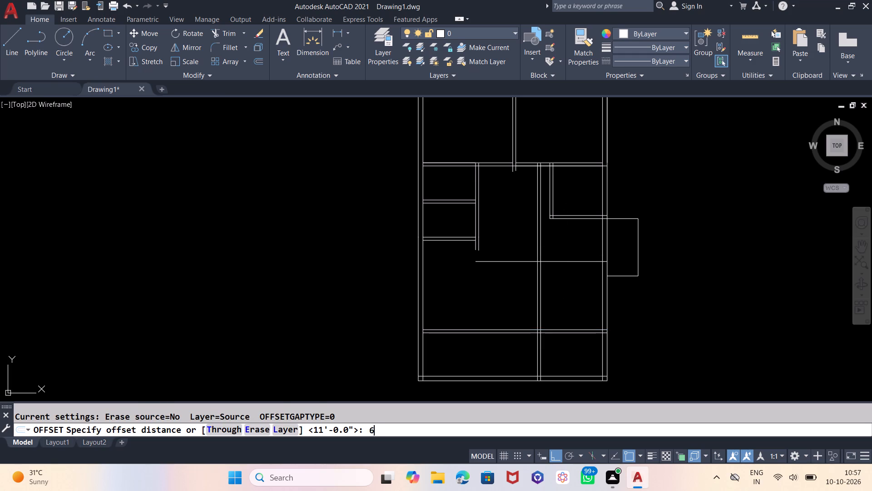
click(564, 262)
click(564, 252)
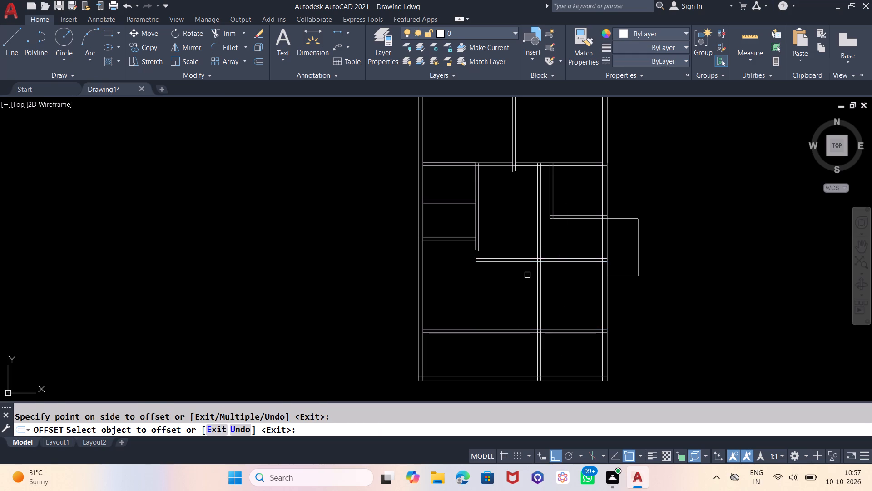
key(Escape)
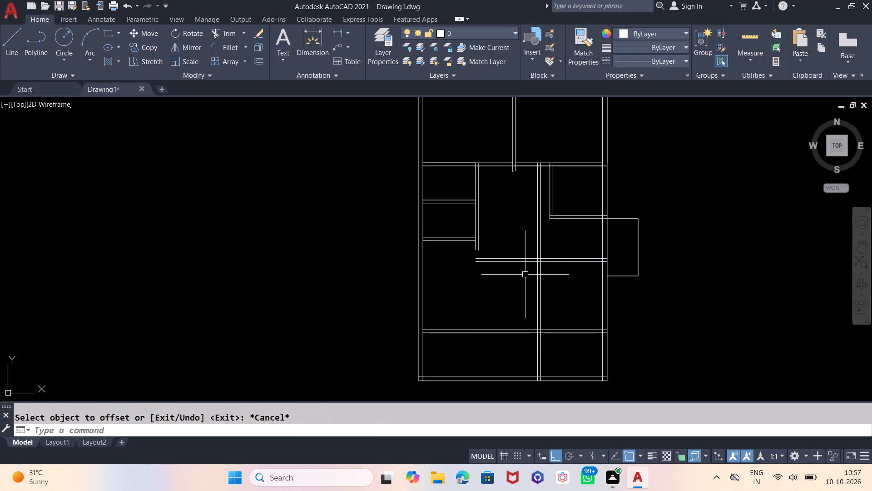
Trim the new walls' excess to the left of and above their corner, including both vertical stubs inside the upper horizontal wall.
text(TR)
key(Return)
key(Return)
drag(525, 274, 525, 267)
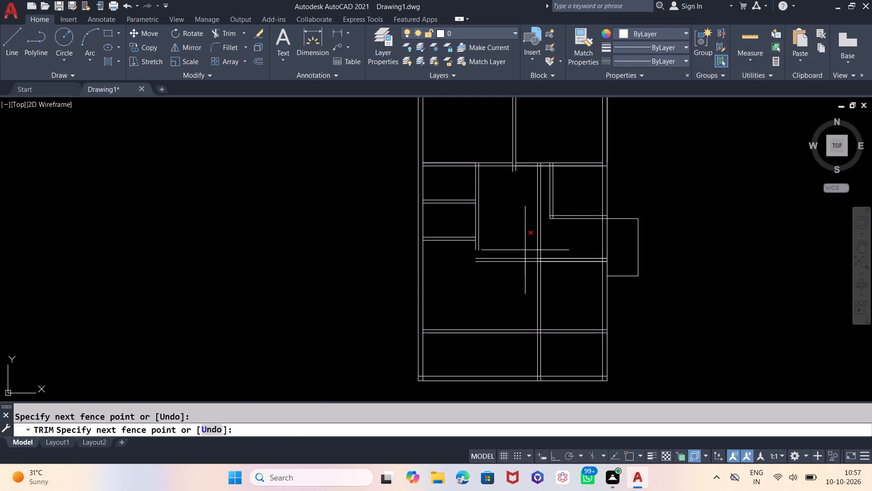
click(525, 238)
click(525, 238)
click(546, 238)
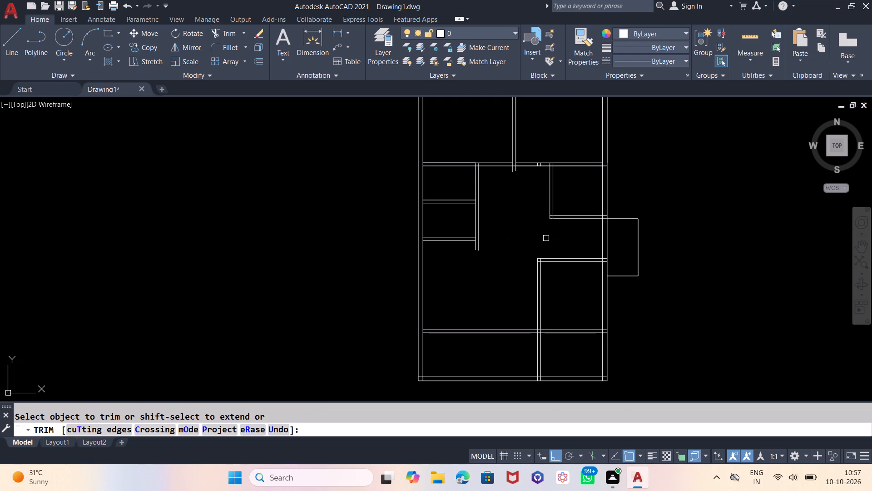
scroll(540, 161, up, 6)
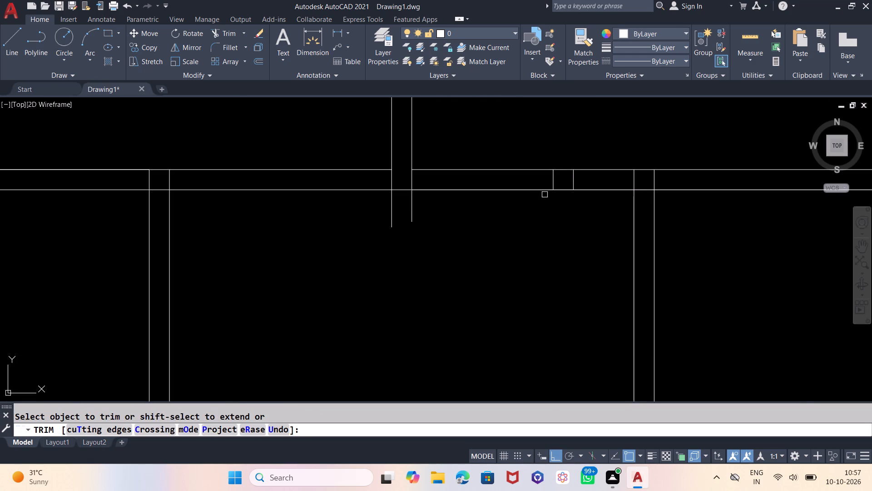
click(552, 183)
click(575, 182)
scroll(561, 140, down, 3)
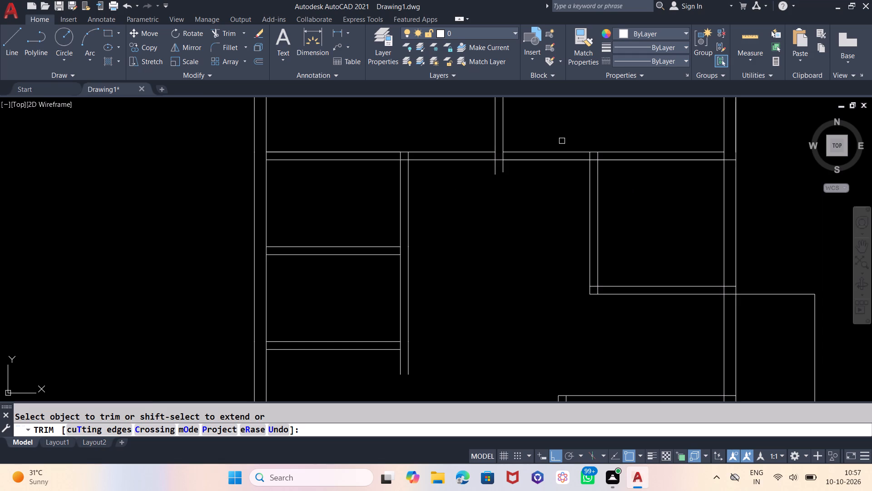
scroll(564, 133, down, 2)
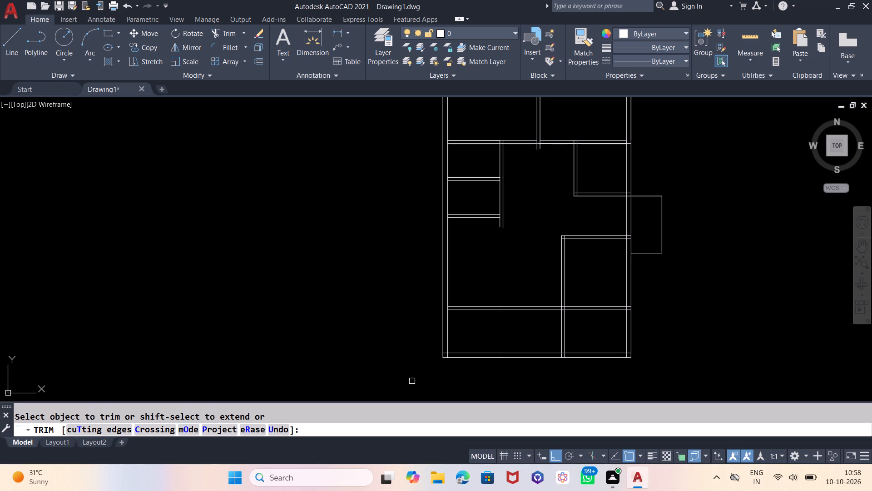
key(Escape)
Offset the left line of the top dividing wall's lower overhang 3" to the left, across the horizontal wall.
scroll(426, 375, down, 1)
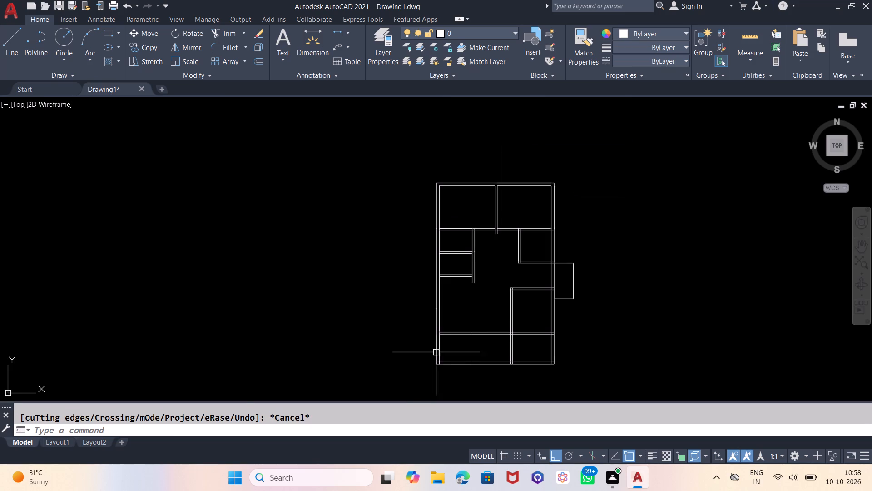
scroll(469, 213, up, 2)
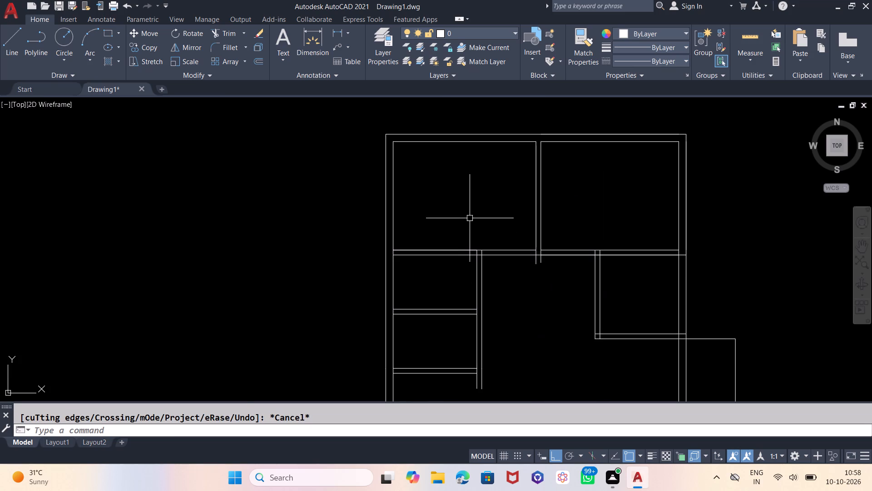
key(o)
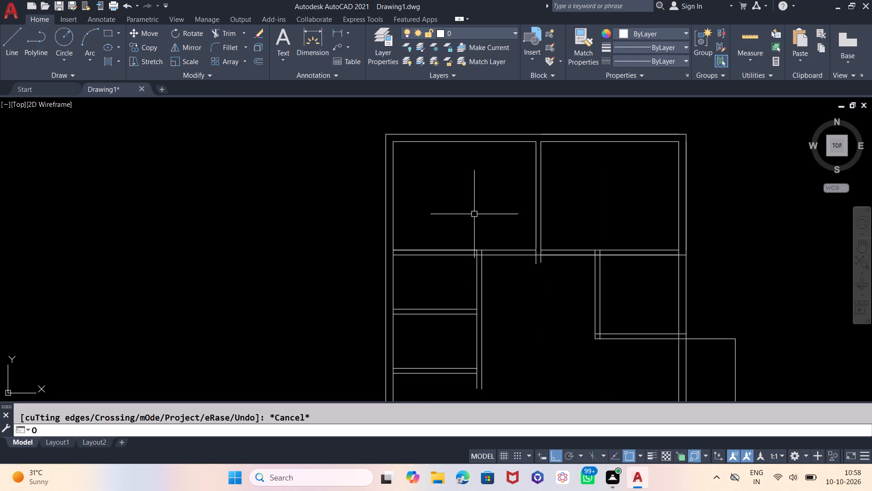
key(Return)
key(3)
key(Return)
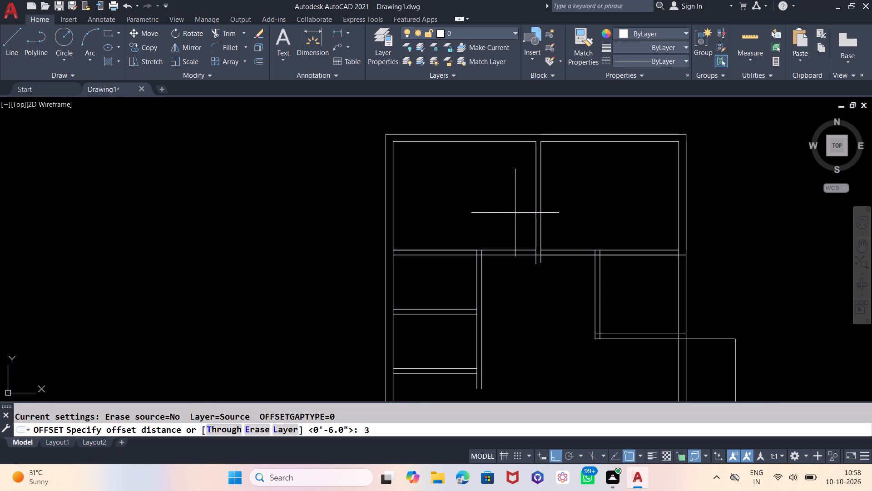
scroll(538, 217, up, 1)
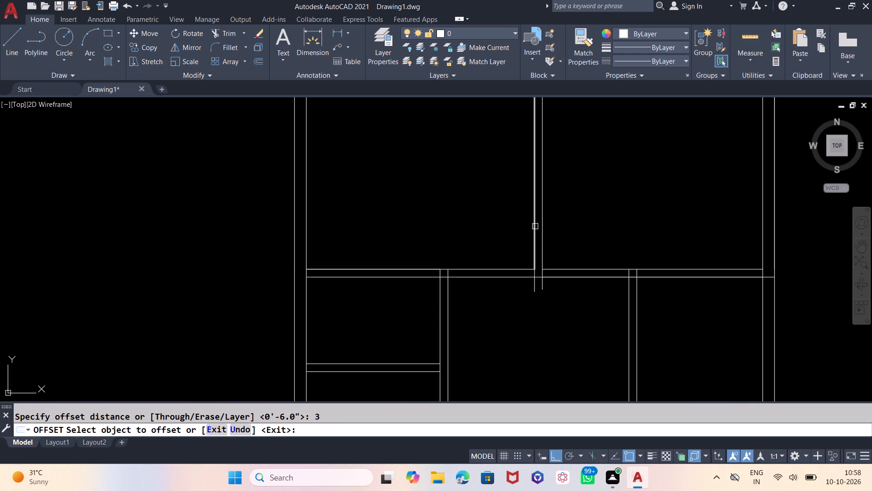
scroll(530, 277, up, 3)
click(547, 260)
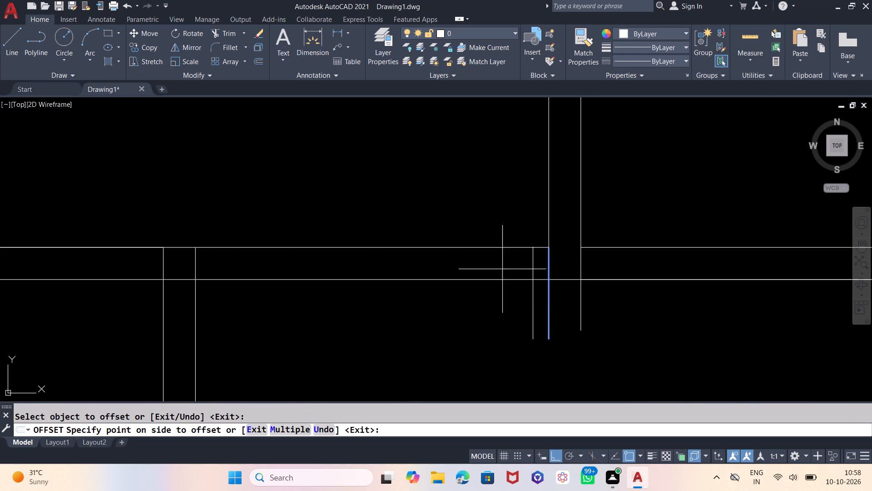
click(502, 269)
key(Escape)
Offset the new short vertical line 3' to the right and 3' to the left across the horizontal wall.
key(o)
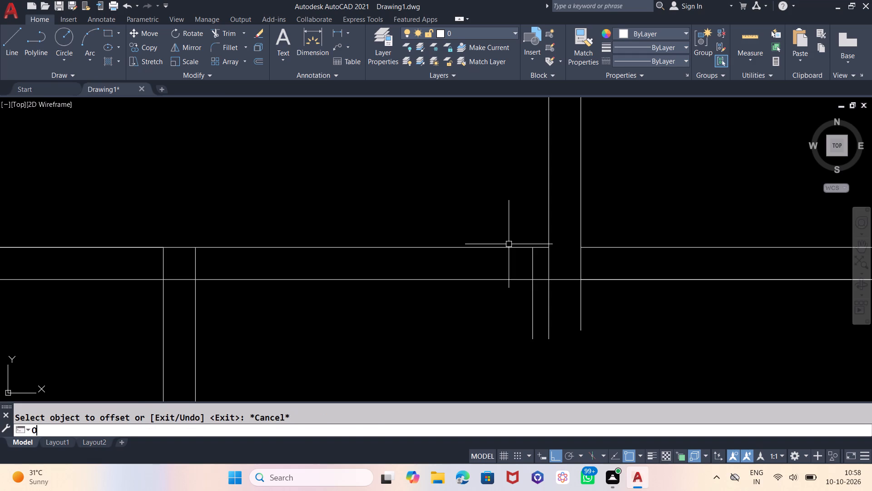
key(Return)
text(3')
key(Return)
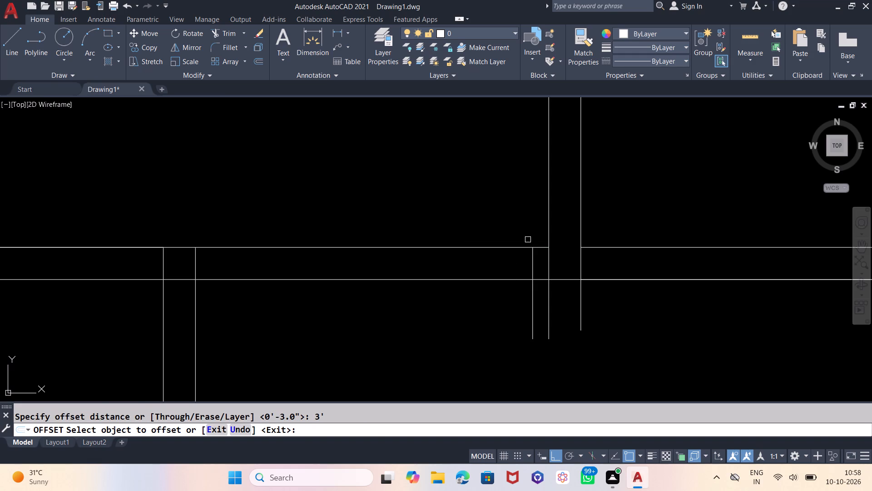
click(535, 263)
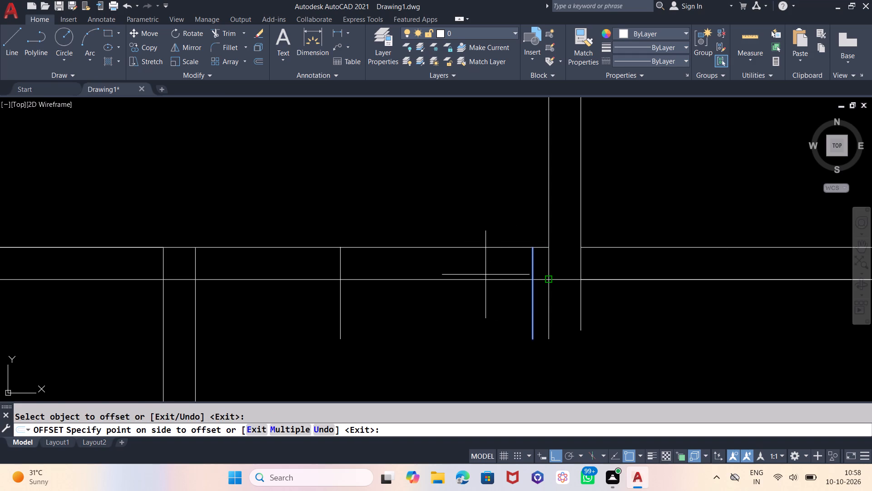
click(485, 274)
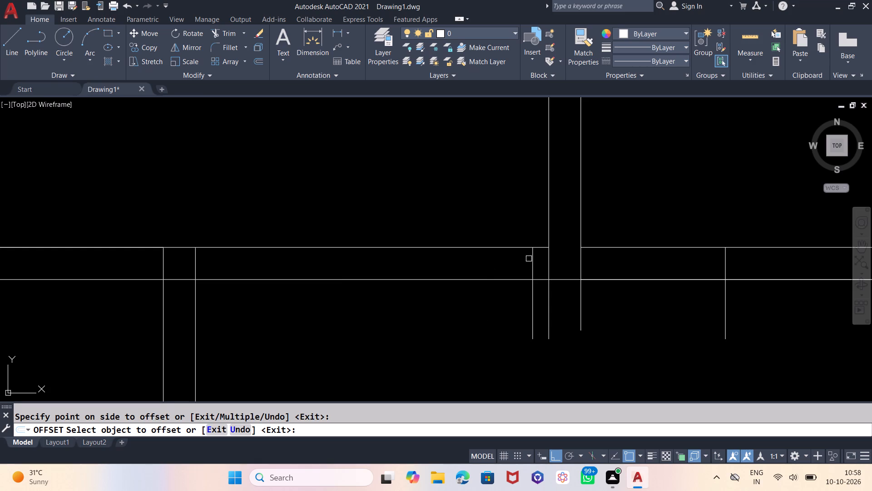
click(531, 256)
click(483, 261)
Trim the opening in the horizontal wall left of the top dividing wall, removing the vertical overhangs below and the dividing wall's left line inside the junction.
key(Escape)
text(TR)
key(Return)
key(Return)
click(486, 226)
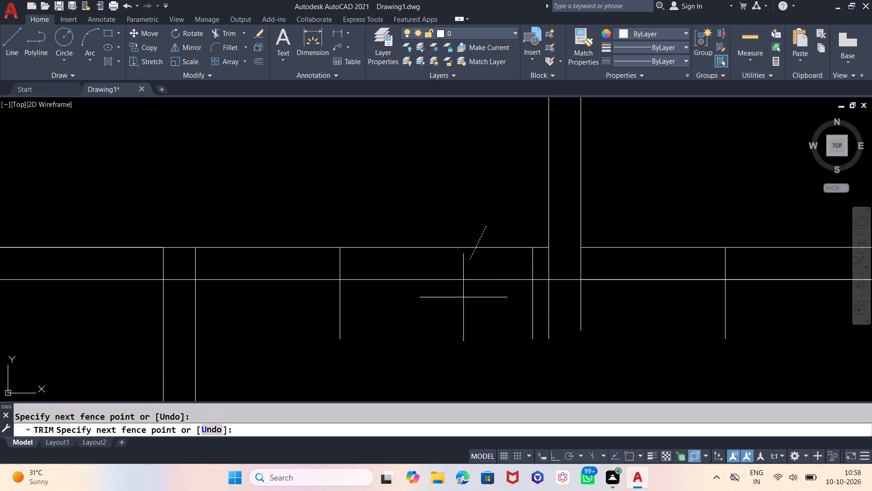
click(460, 324)
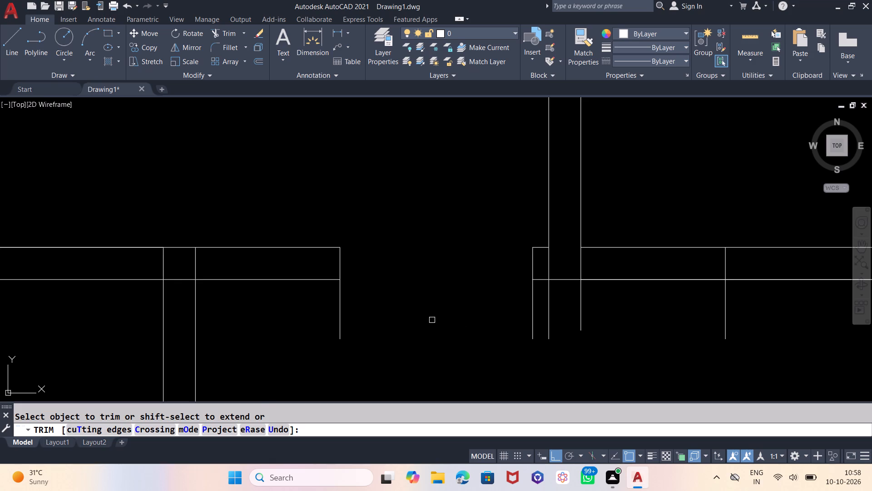
click(318, 315)
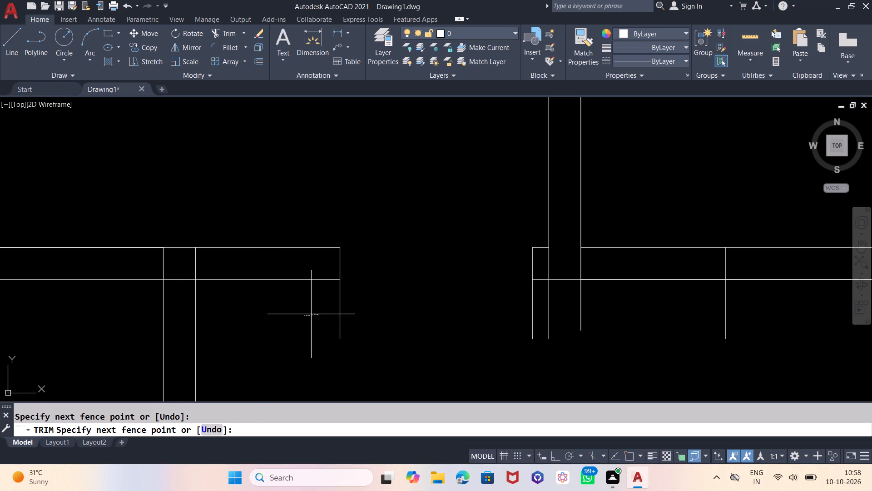
click(345, 305)
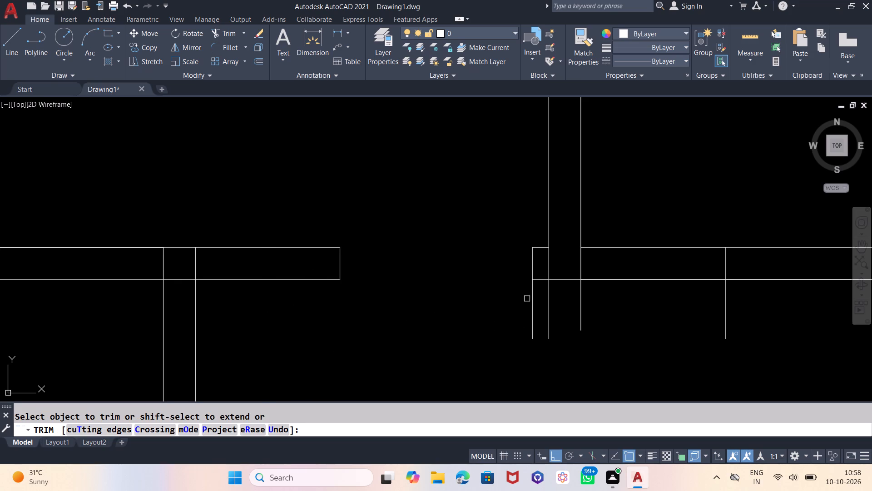
click(600, 294)
click(483, 309)
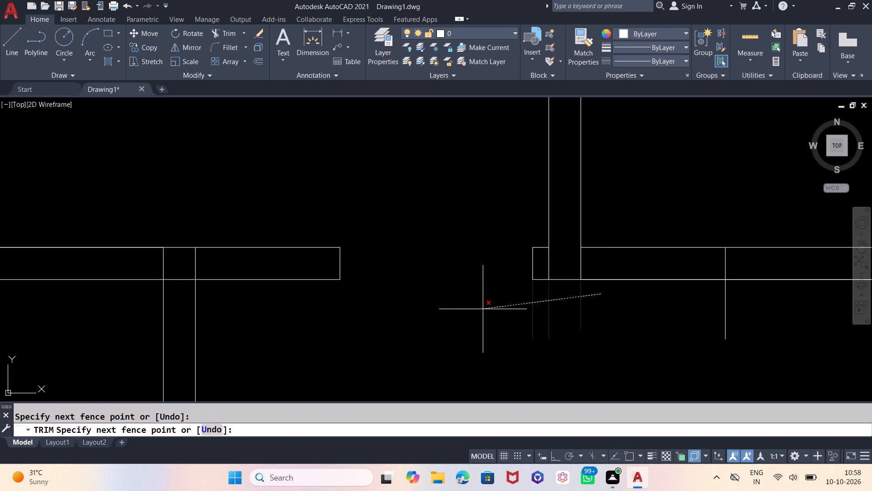
click(549, 265)
key(Escape)
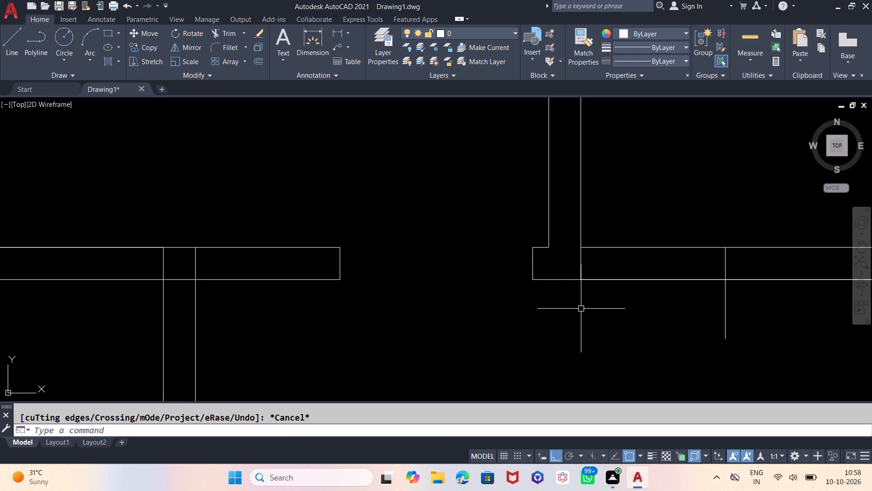
Offset the top dividing wall's short right line inside the horizontal wall 3" to the right.
key(o)
key(Return)
key(3)
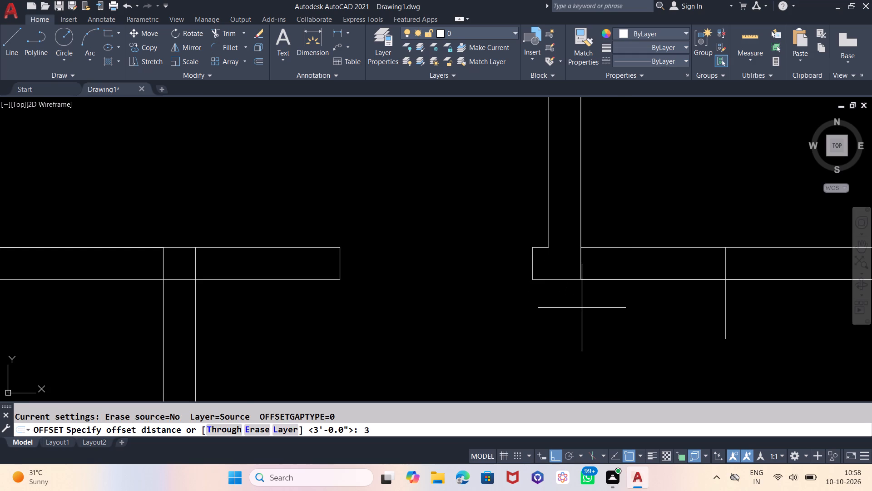
key(Return)
click(583, 276)
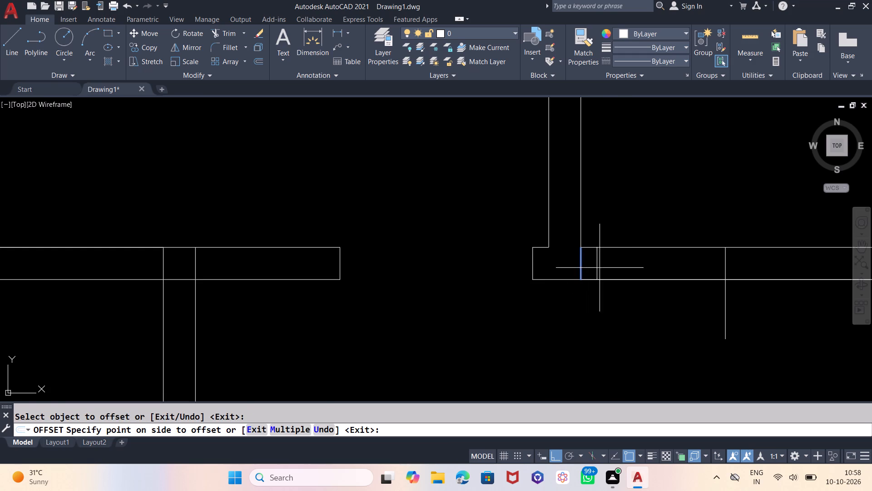
click(613, 263)
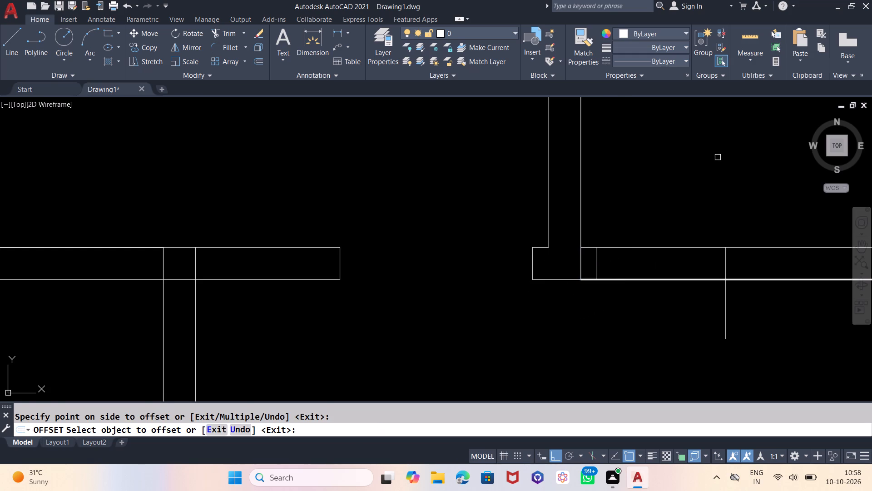
Offset the left line of the vertical inner wall below the horizontal wall's left part 3" to the left.
scroll(704, 170, down, 2)
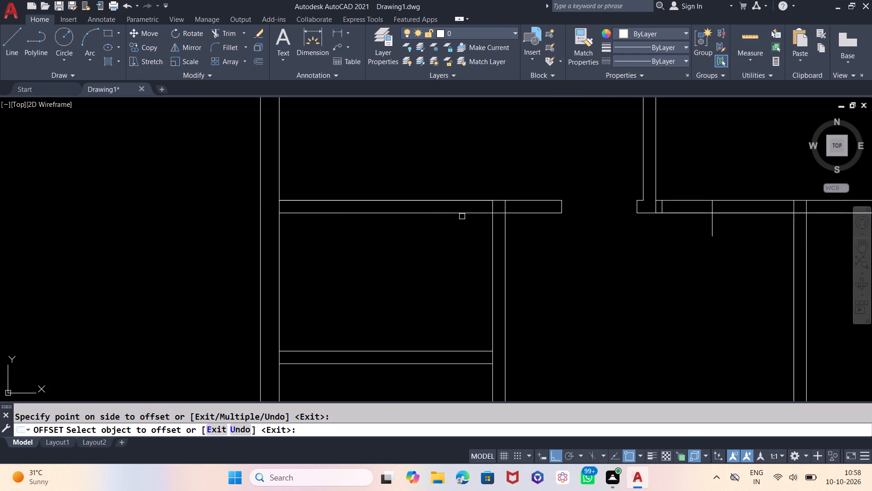
scroll(462, 216, up, 2)
click(541, 185)
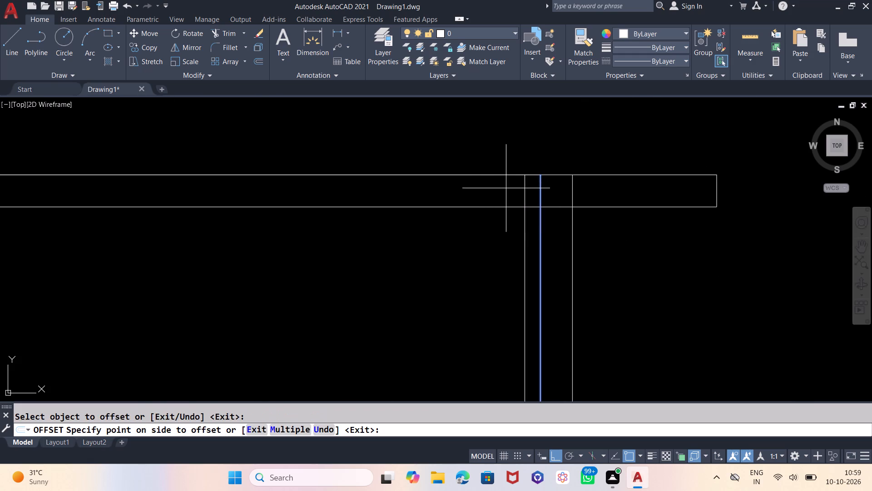
click(504, 188)
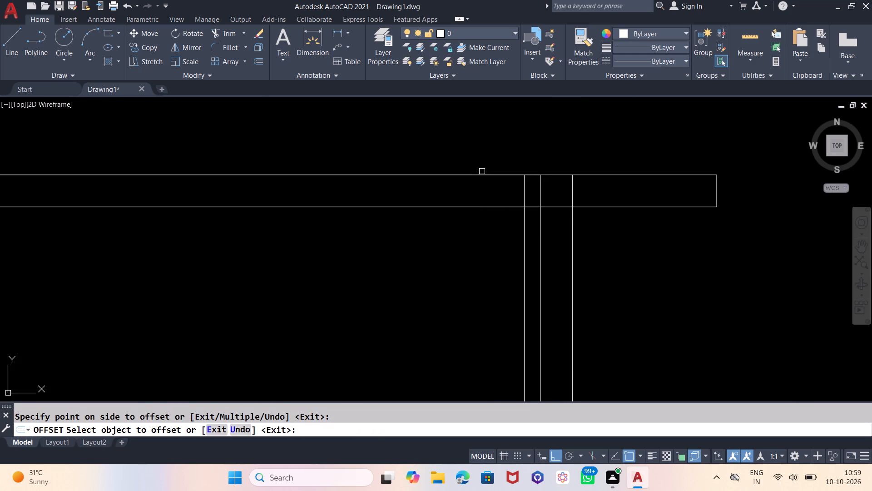
key(Escape)
Offset the short vertical line just right of the top dividing wall 3' to the right across the horizontal wall.
key(o)
key(Return)
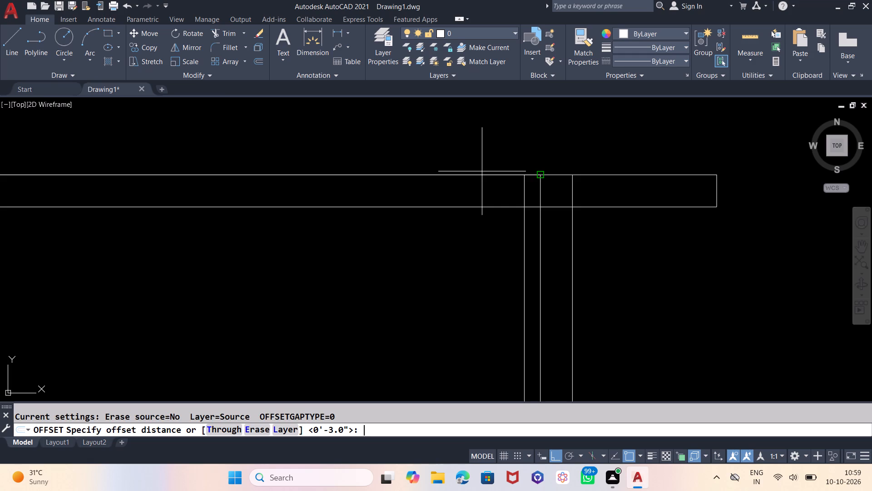
text(3')
key(Return)
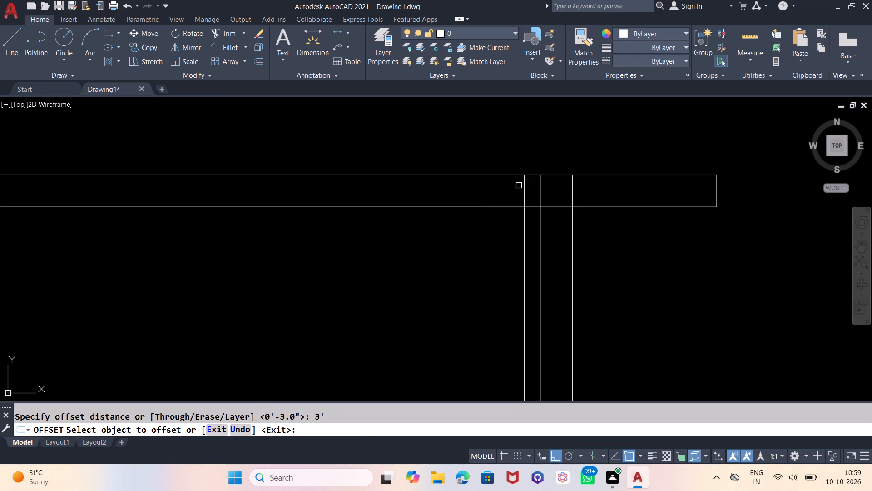
scroll(461, 185, down, 3)
scroll(656, 183, up, 2)
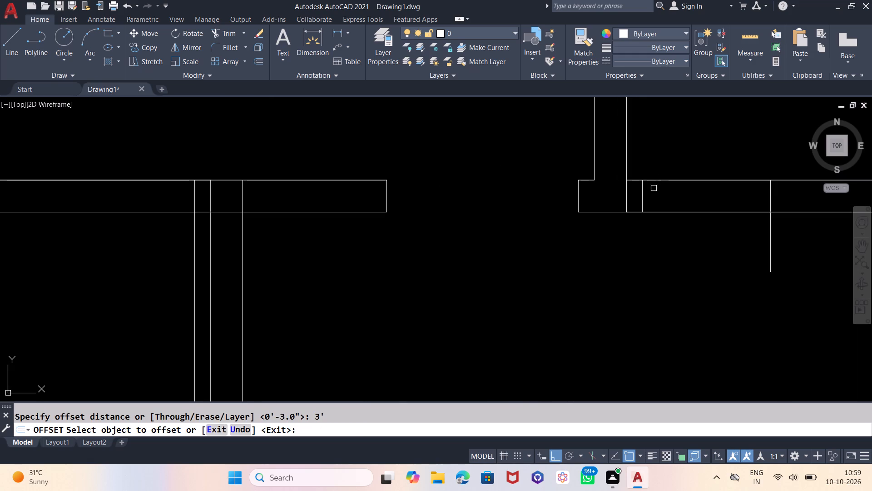
click(641, 195)
click(733, 187)
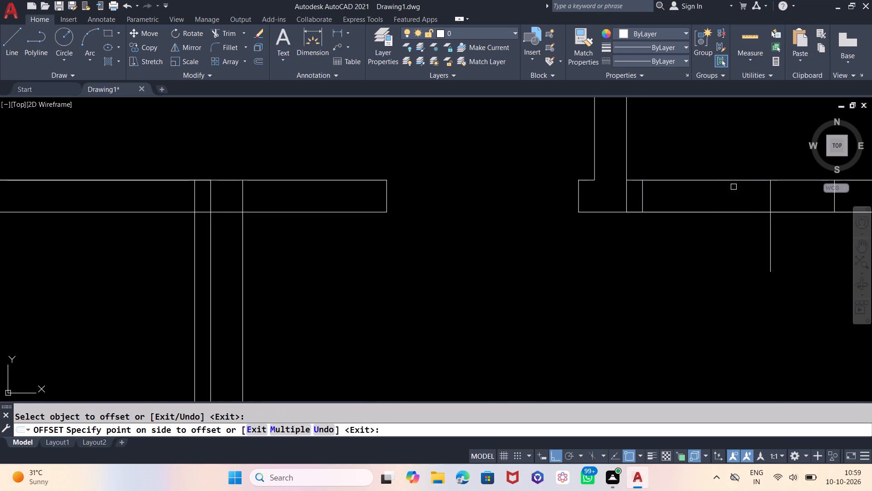
scroll(588, 192, down, 1)
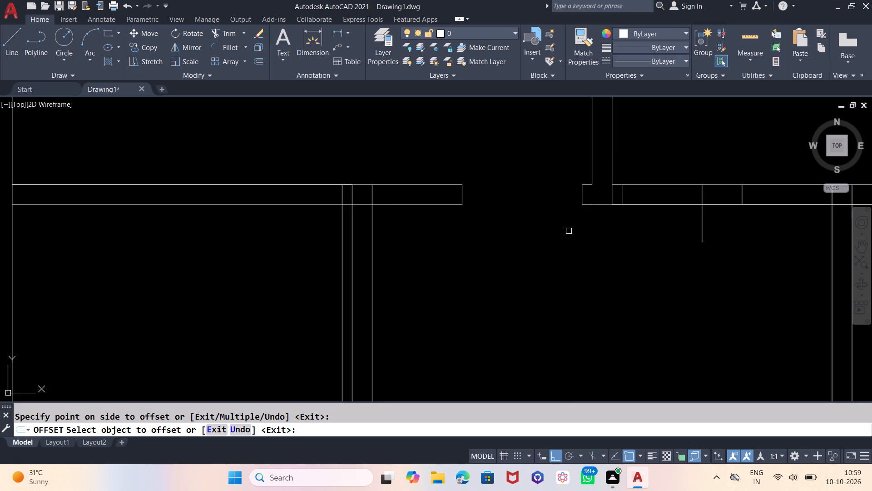
key(Escape)
Trim a 3' opening in the horizontal wall right of the dividing wall, removing the leftover vertical line and the dividing wall's right line inside the junction.
key(t)
key(r)
key(Return)
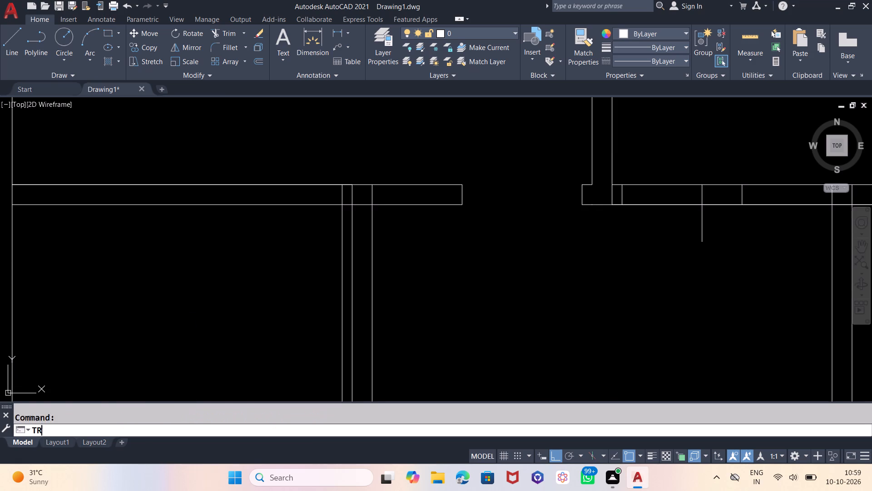
key(Return)
click(648, 217)
click(658, 168)
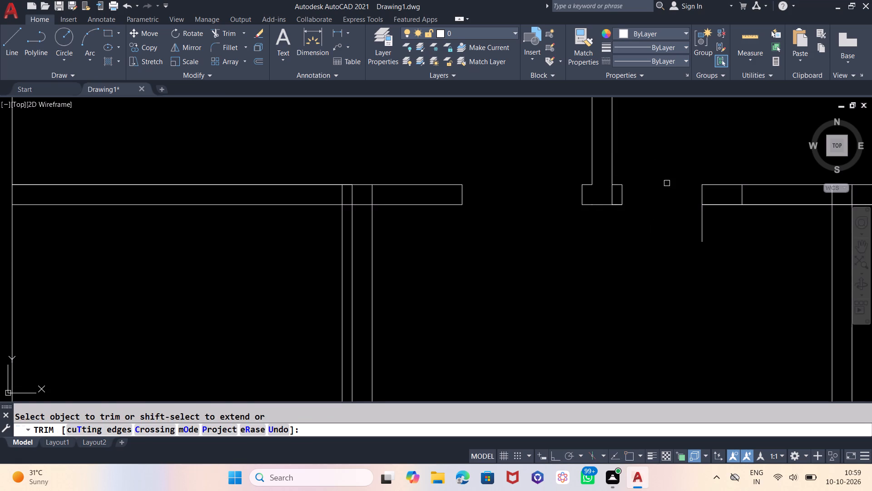
drag(723, 224, 723, 218)
click(711, 170)
click(716, 186)
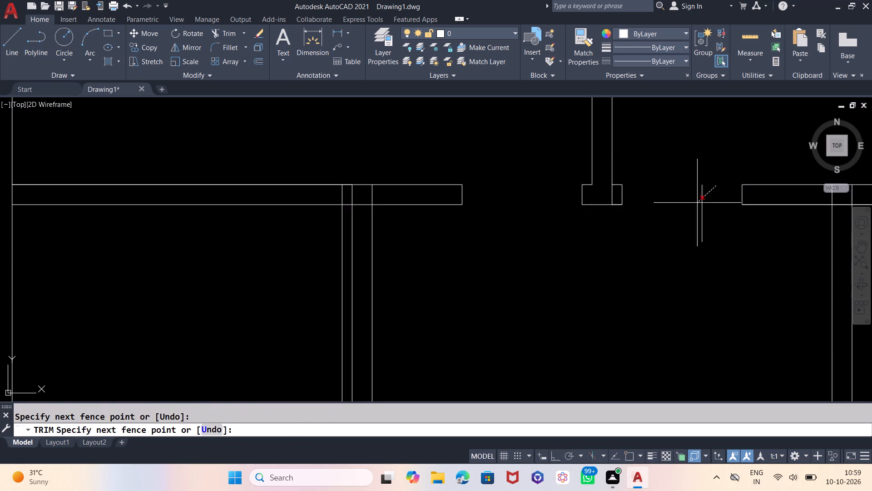
click(695, 205)
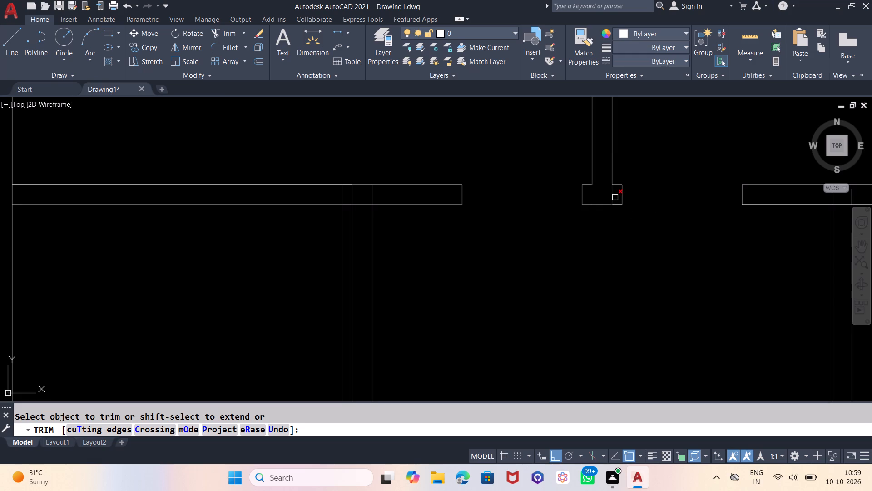
click(614, 196)
scroll(693, 228, down, 1)
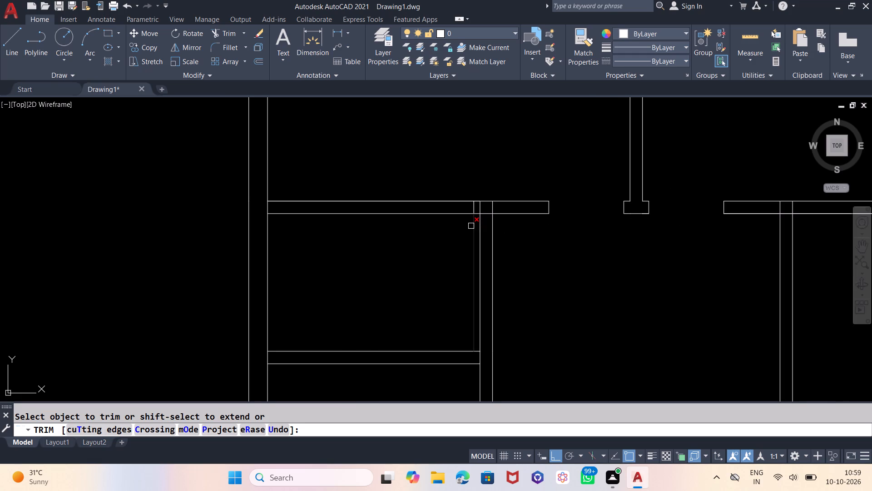
key(Escape)
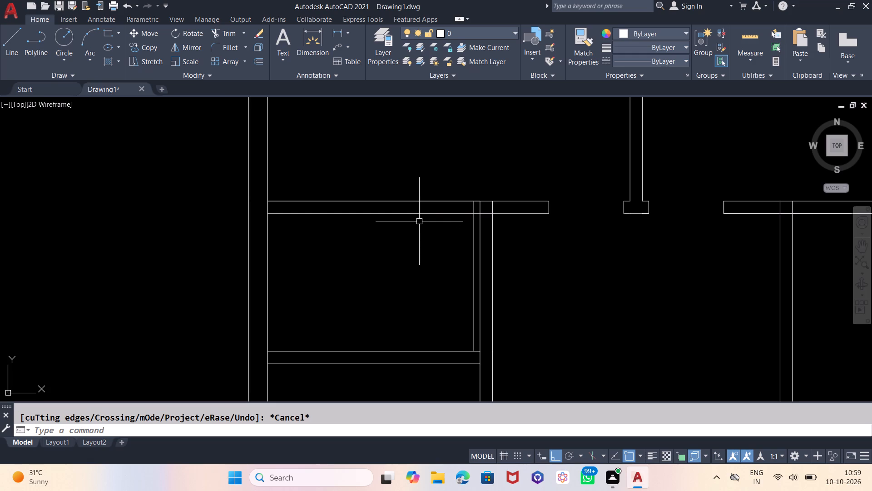
Offset the extra vertical line beside the left inner wall 30" to the left.
key(o)
key(Return)
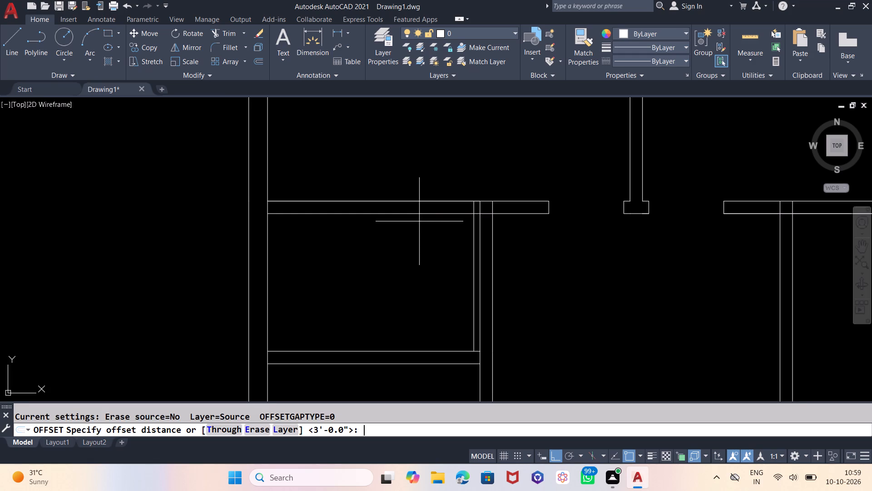
text(30)
key(Return)
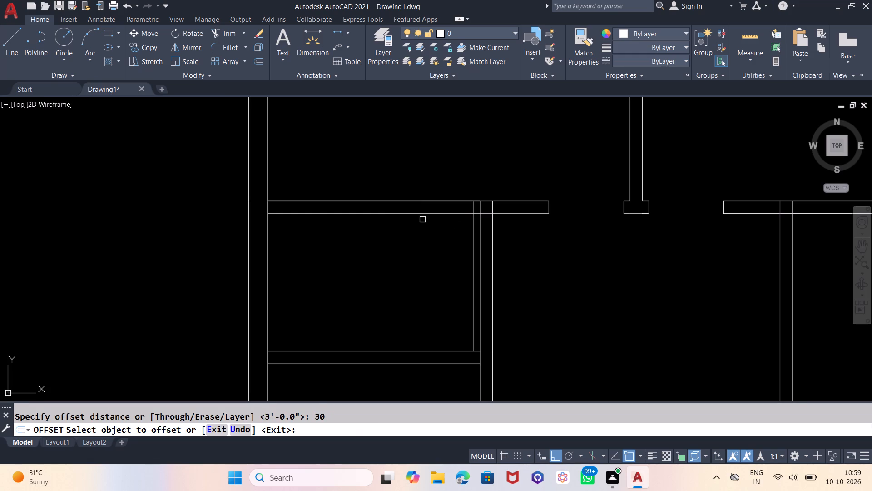
scroll(476, 210, up, 2)
click(469, 204)
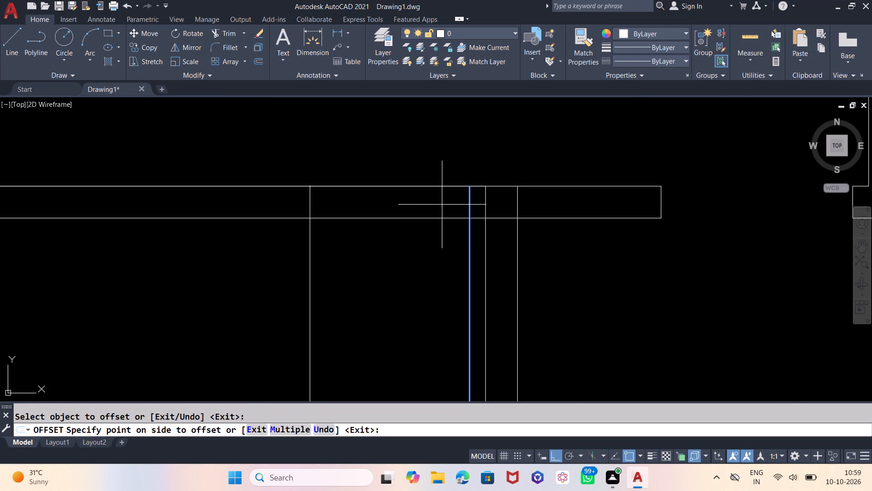
click(423, 206)
key(Escape)
Trim the horizontal wall between the two lines 30" apart to form an opening, removing both lines' excess below the wall.
text(TR)
key(Return)
key(Return)
click(435, 178)
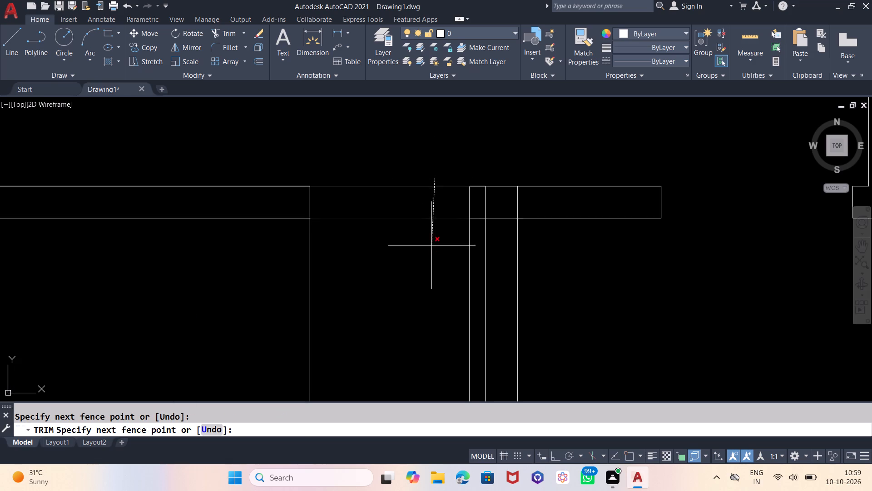
click(424, 263)
click(367, 275)
click(290, 284)
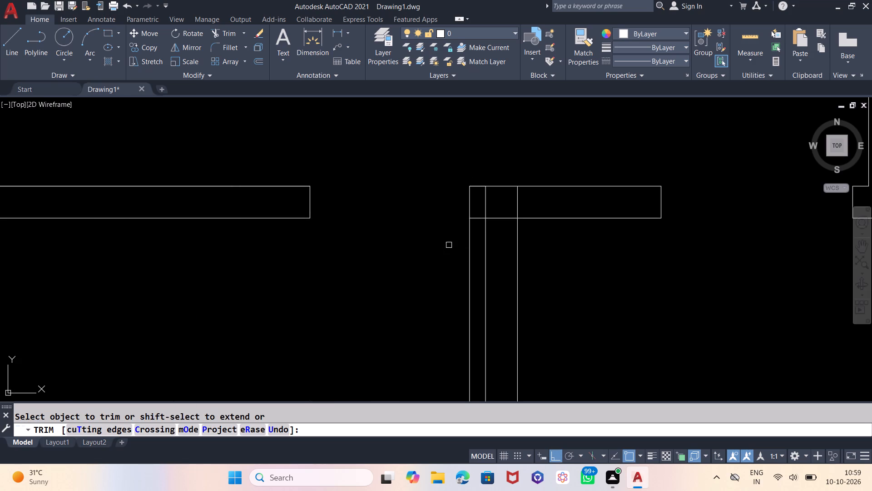
click(470, 250)
Trim the wall lines inside the T-junction of the left vertical inner wall and the horizontal wall.
click(485, 205)
click(505, 214)
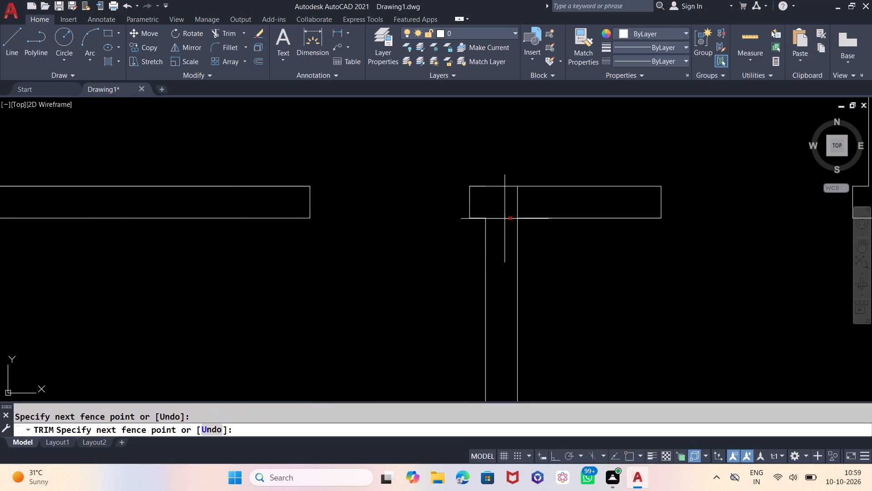
click(505, 224)
click(517, 205)
scroll(493, 181, down, 2)
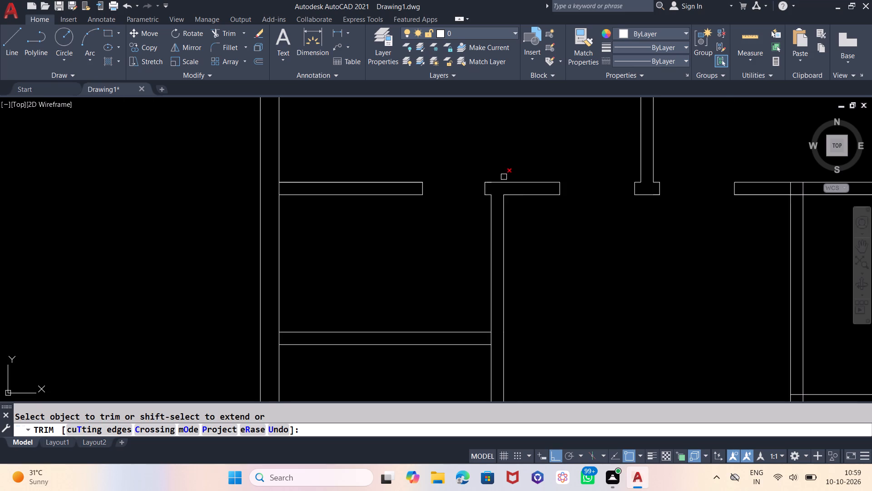
scroll(320, 261, down, 2)
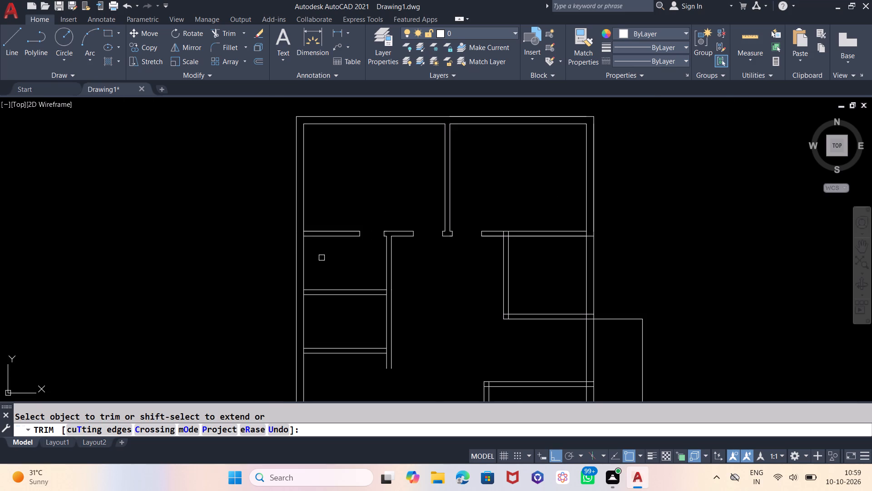
key(Escape)
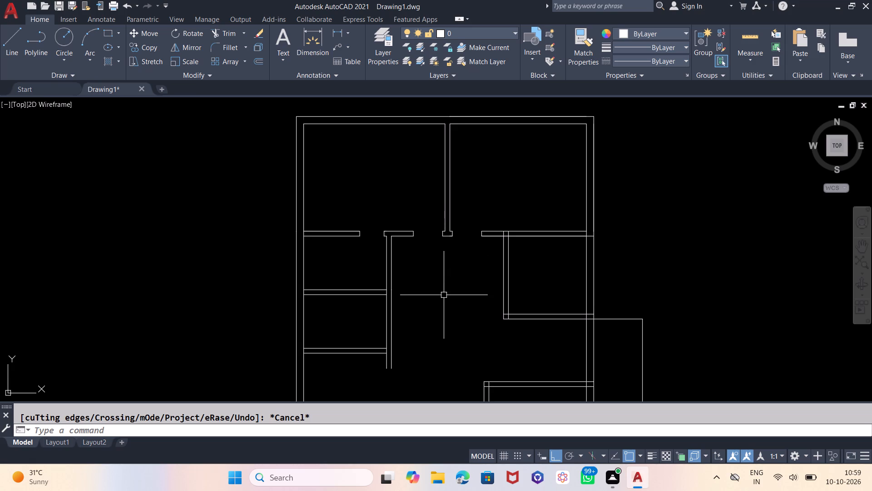
Offset the right line of the right vertical inner wall 3" to the right.
key(o)
key(Return)
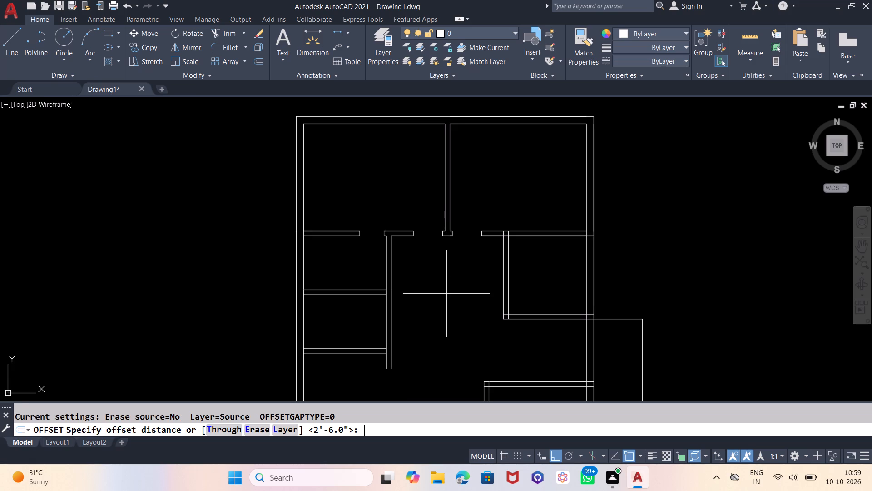
key(3)
key(Return)
scroll(483, 247, up, 2)
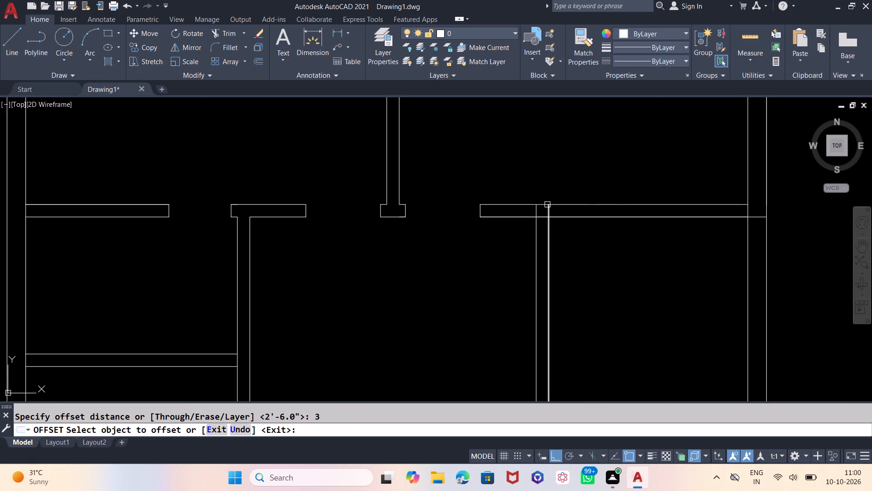
click(547, 210)
click(595, 210)
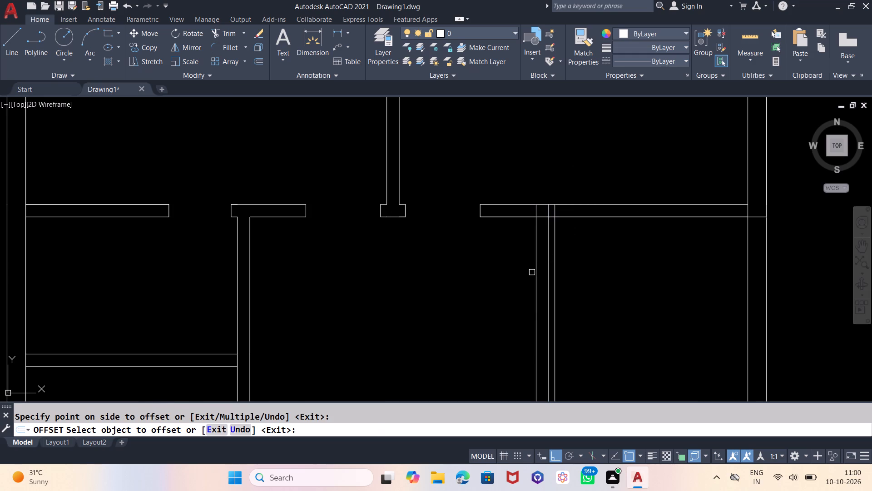
key(Escape)
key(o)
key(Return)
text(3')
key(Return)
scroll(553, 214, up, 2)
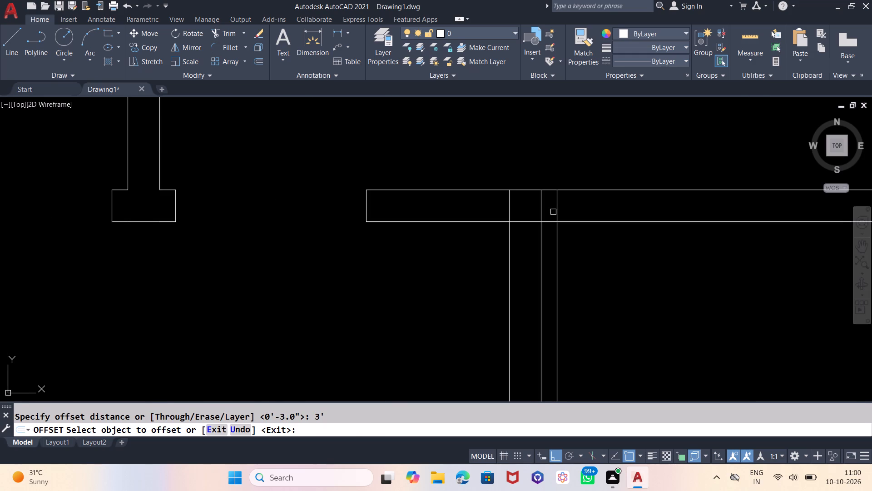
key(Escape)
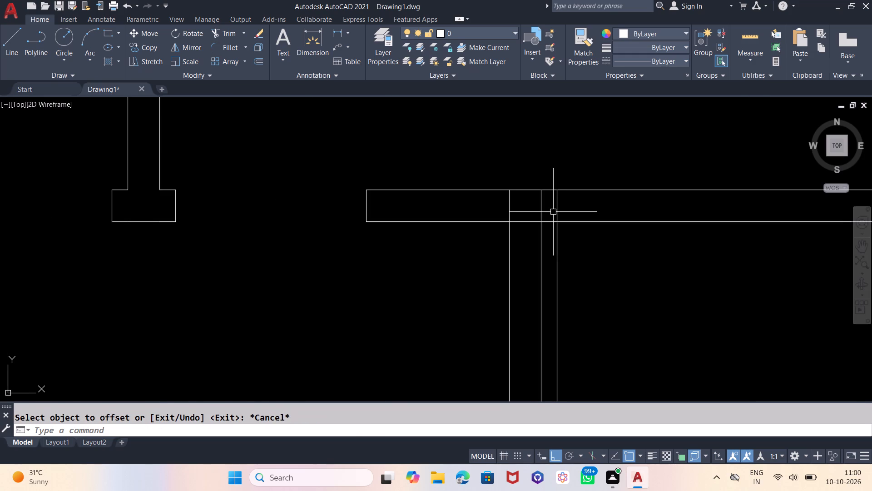
Offset the extra vertical line beside the right inner wall 30" to the right.
key(o)
key(Return)
text(30)
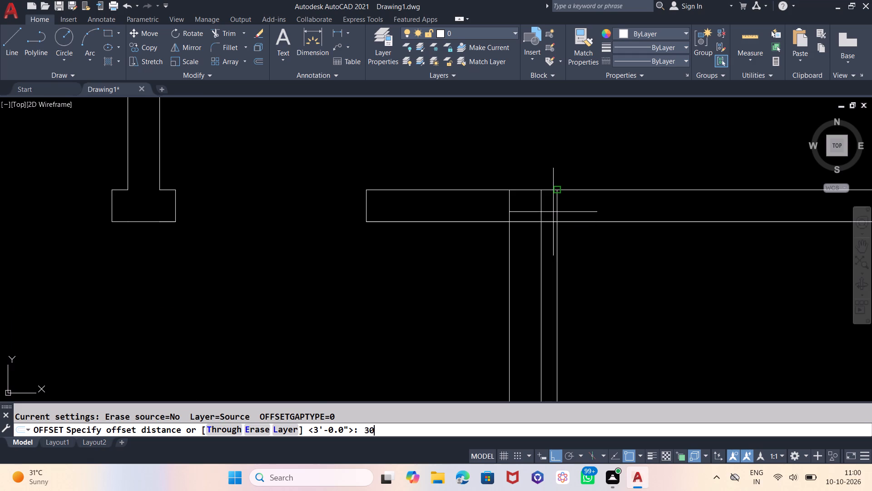
key(Return)
click(556, 208)
click(597, 198)
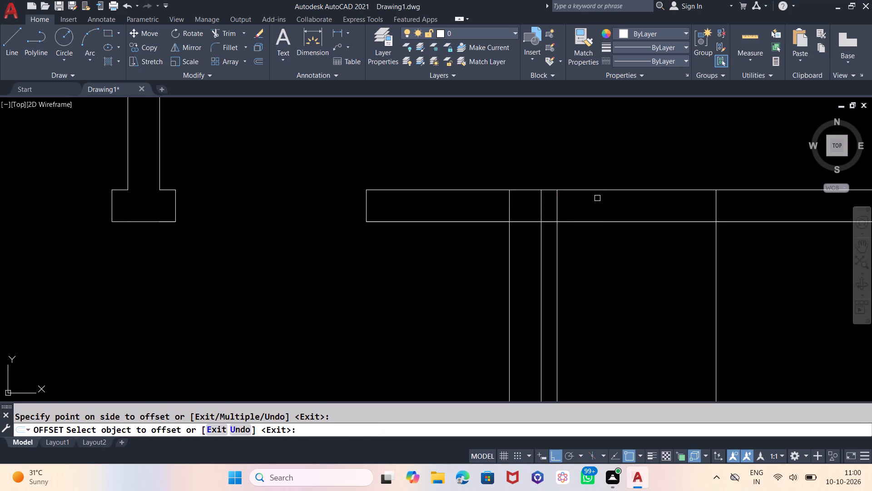
key(Escape)
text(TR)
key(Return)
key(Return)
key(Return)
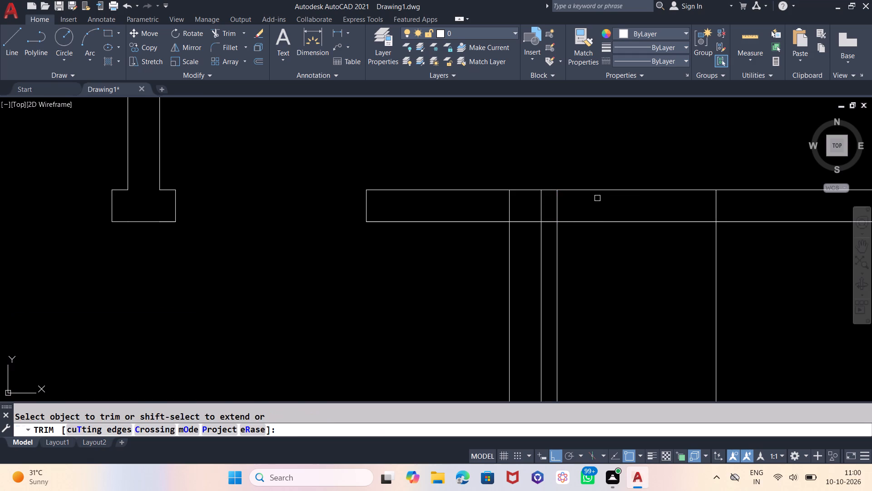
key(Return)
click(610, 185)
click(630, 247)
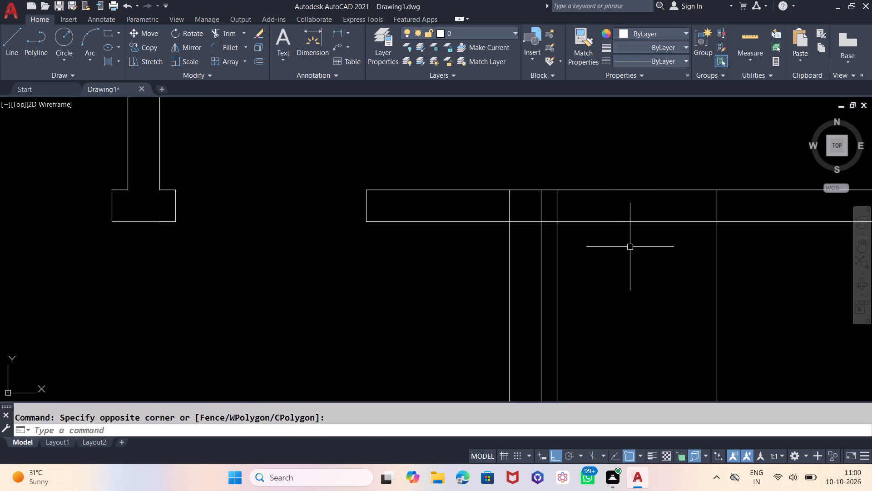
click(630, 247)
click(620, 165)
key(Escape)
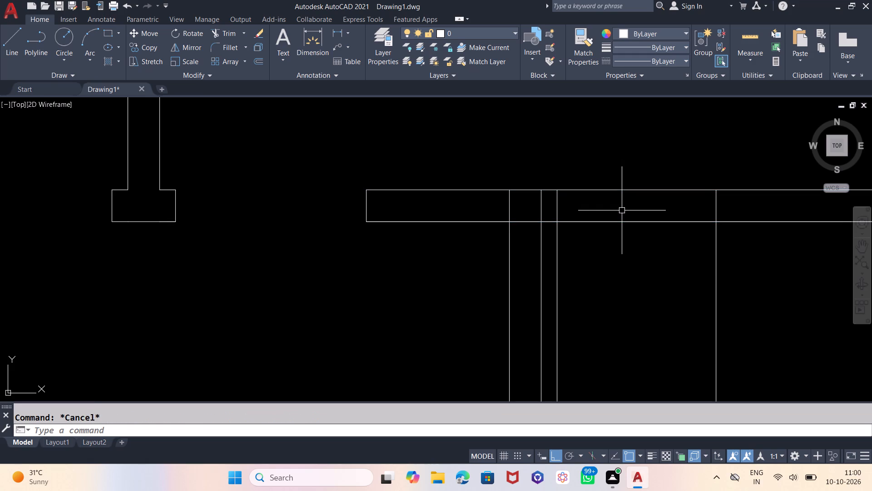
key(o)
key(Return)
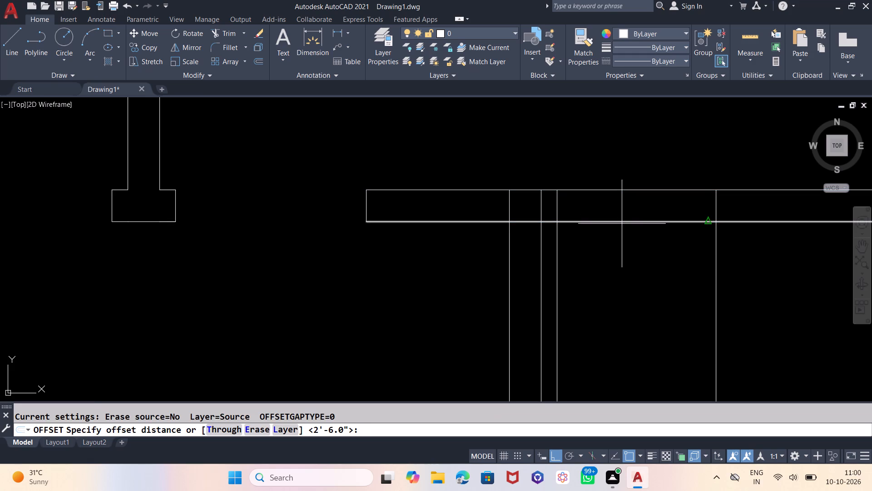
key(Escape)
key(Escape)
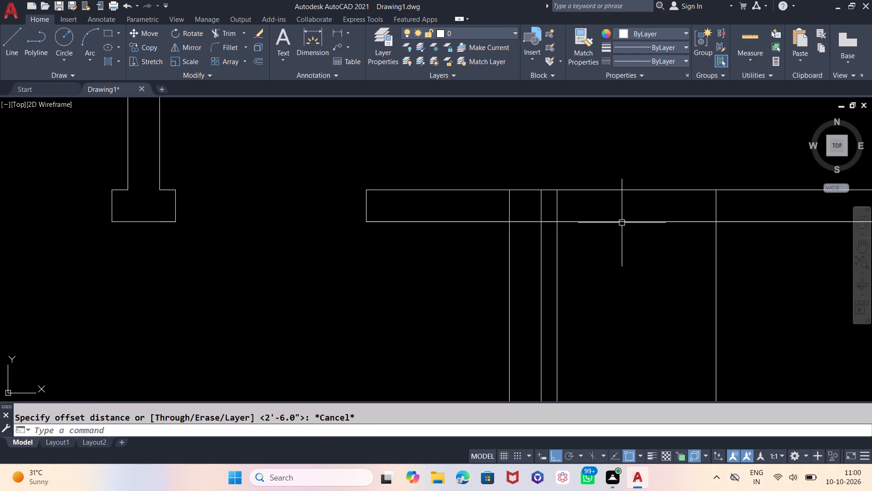
Trim the horizontal wall between the two lines 30" apart to form an opening, removing the left line's excess below the wall.
key(t)
key(r)
key(Return)
key(Return)
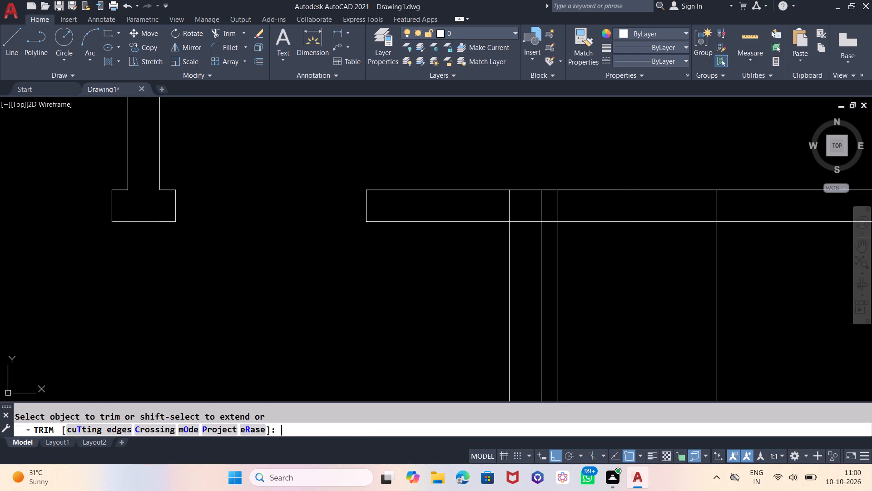
click(632, 169)
click(633, 257)
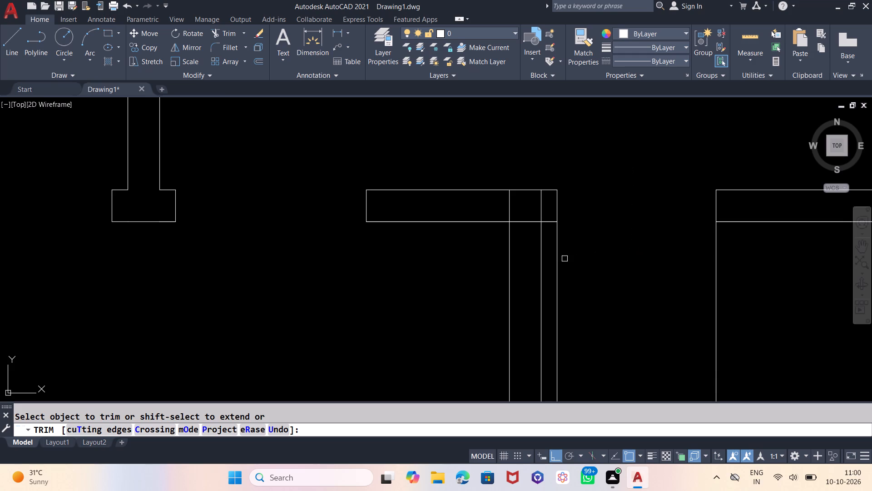
click(557, 265)
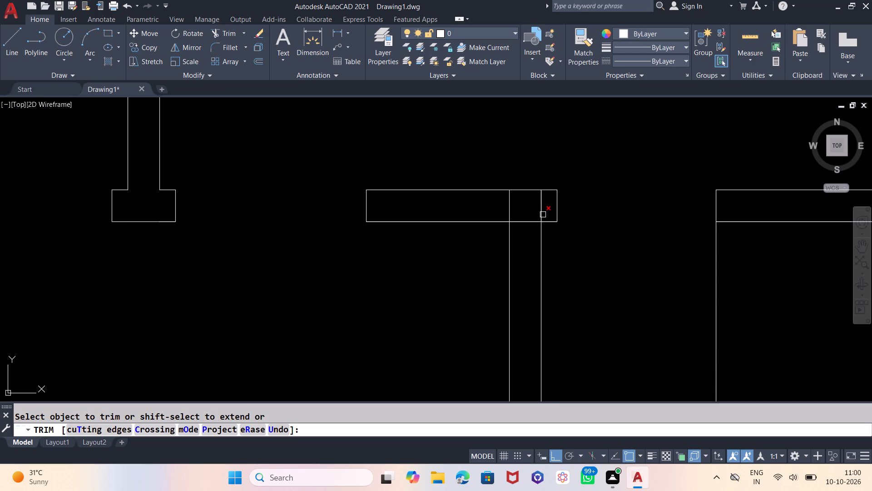
Trim the lines inside the right inner wall's T-junction with the horizontal wall, and the opening's right line below the wall.
click(539, 208)
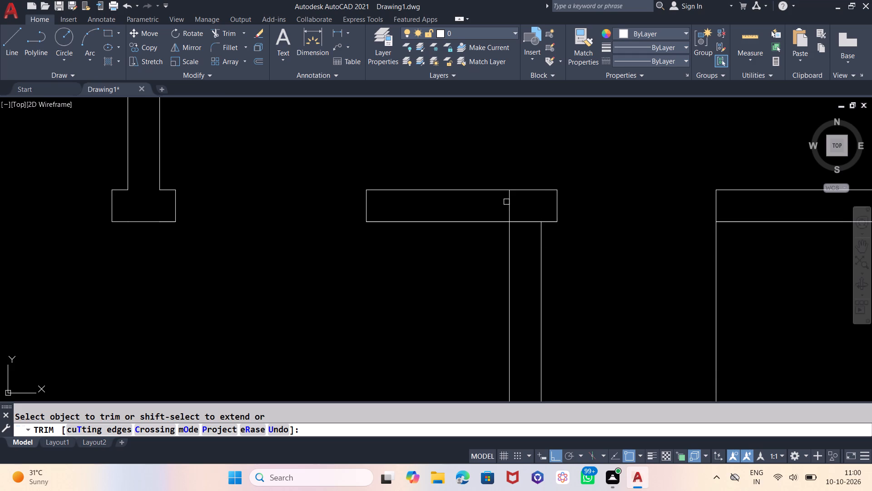
click(507, 202)
click(529, 226)
click(529, 218)
drag(743, 262, 736, 264)
click(693, 278)
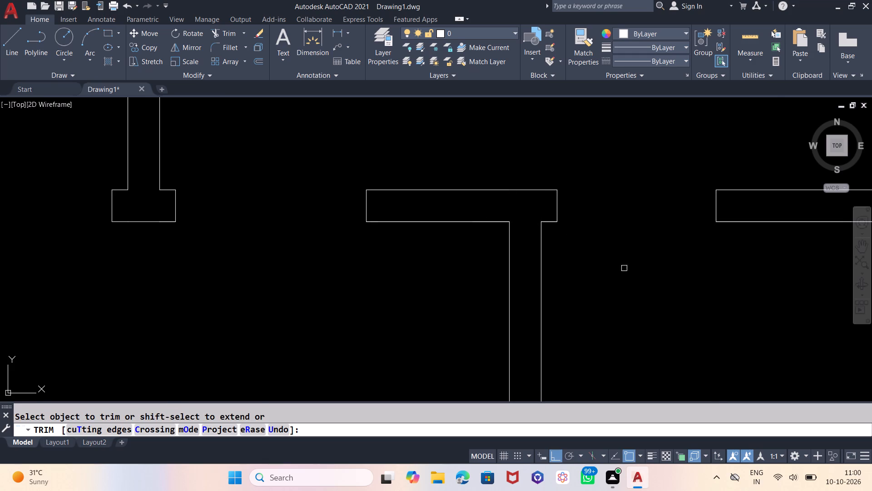
Trim the leftover wall lines inside the junction of the horizontal wall and the right outer wall.
scroll(571, 246, down, 2)
scroll(597, 180, down, 1)
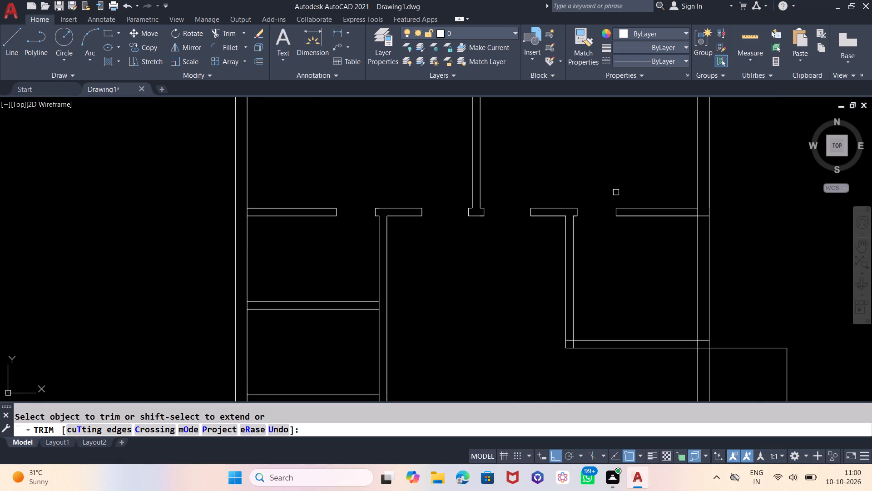
scroll(649, 253, down, 1)
scroll(689, 227, up, 1)
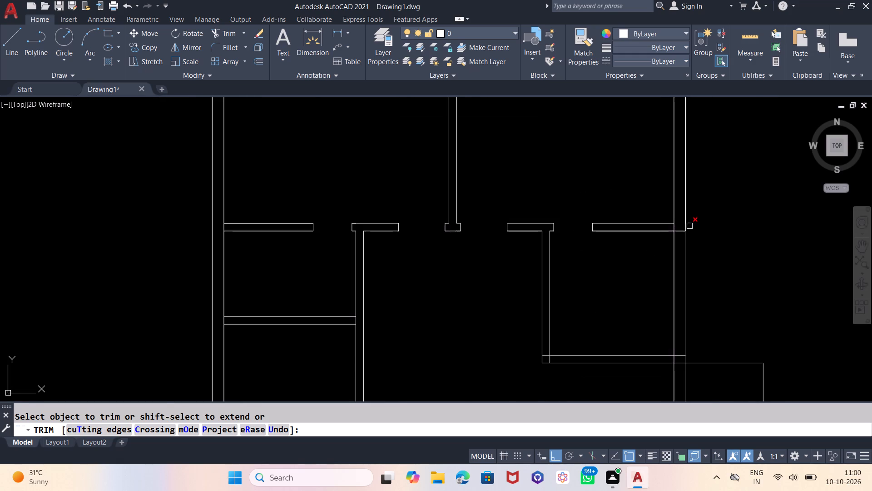
scroll(671, 234, up, 4)
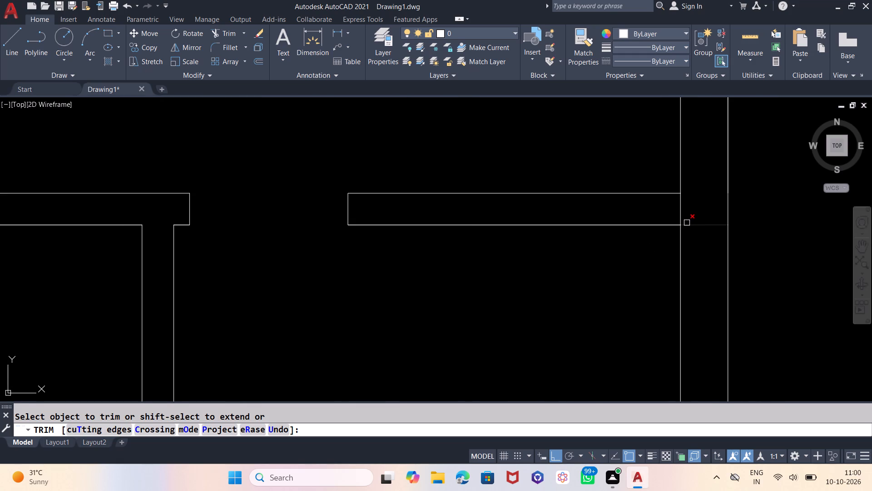
click(687, 223)
click(679, 206)
Trim the left outer wall's inner line inside its junction with the horizontal wall.
scroll(693, 197, down, 2)
scroll(764, 228, down, 1)
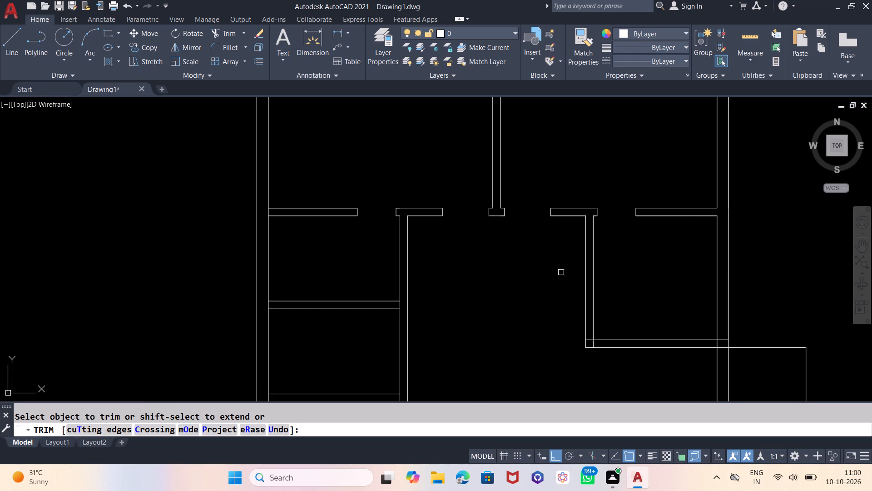
scroll(528, 275, down, 1)
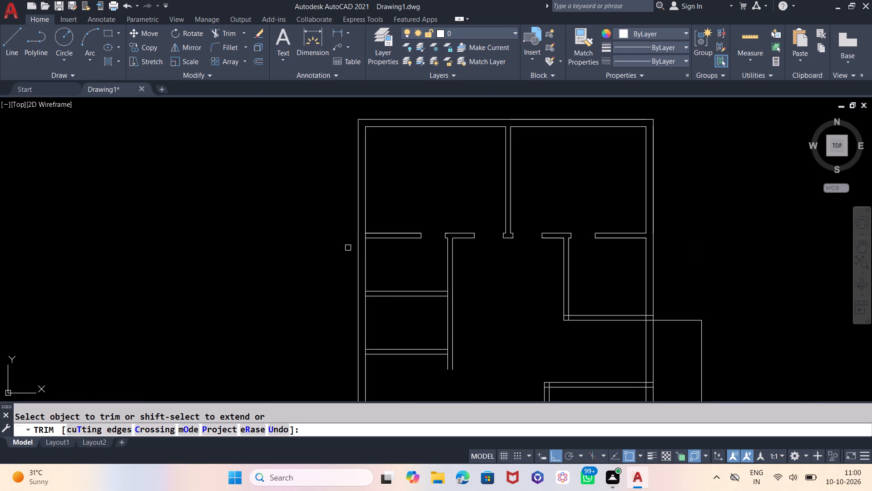
scroll(369, 224, up, 8)
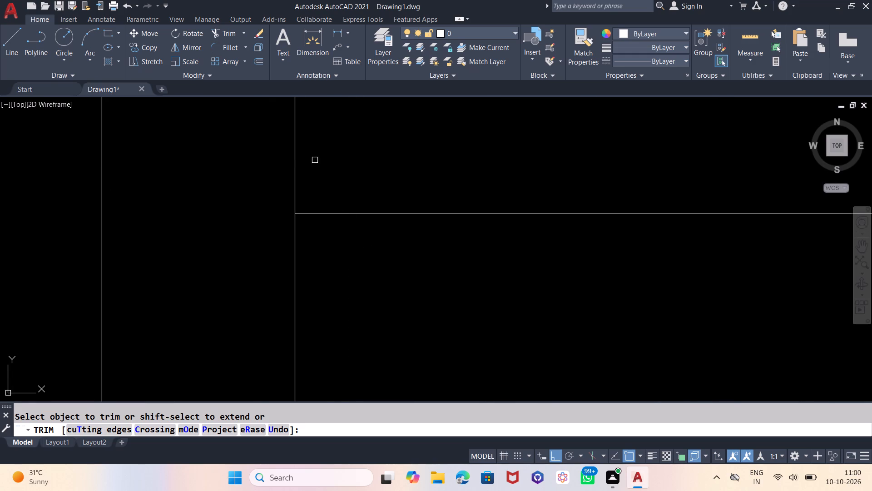
click(297, 160)
scroll(362, 267, down, 6)
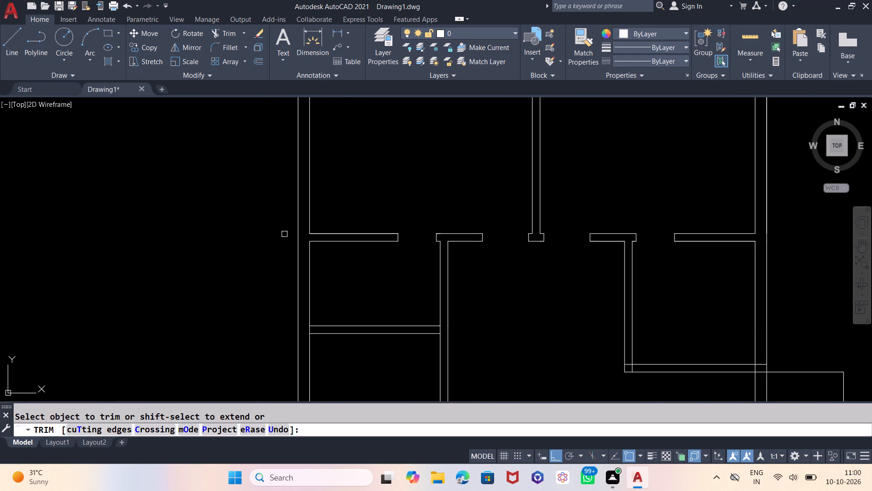
scroll(284, 234, down, 1)
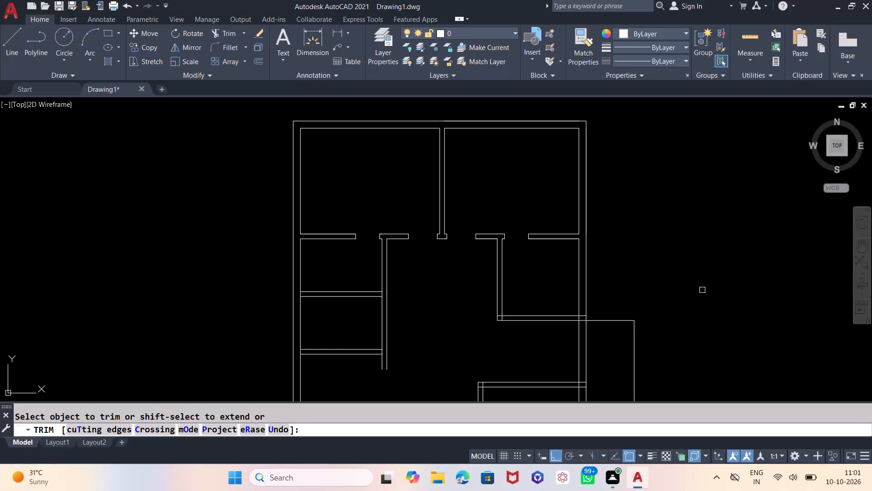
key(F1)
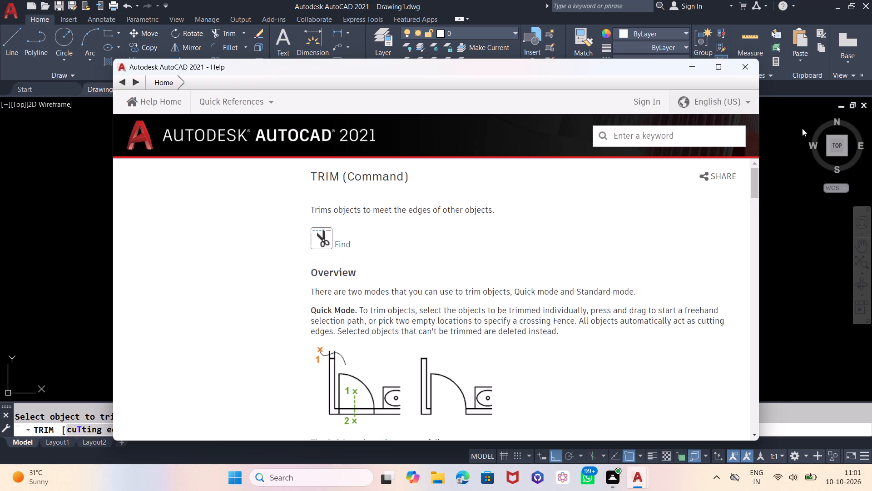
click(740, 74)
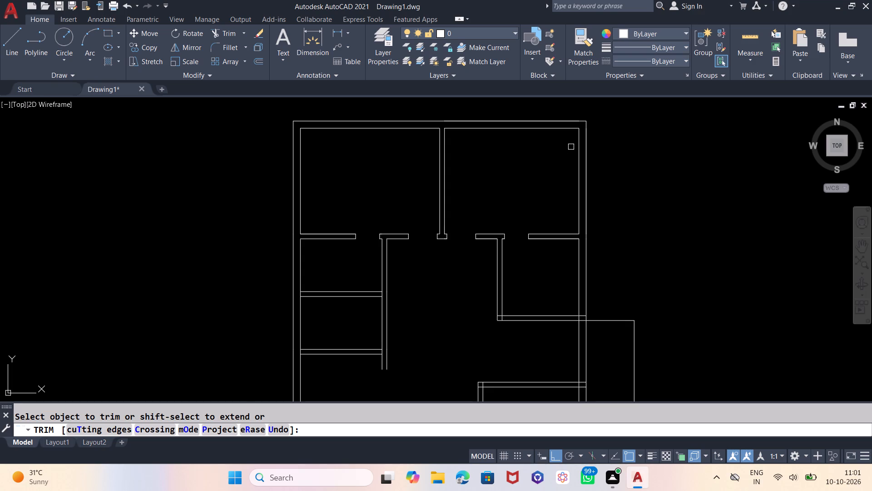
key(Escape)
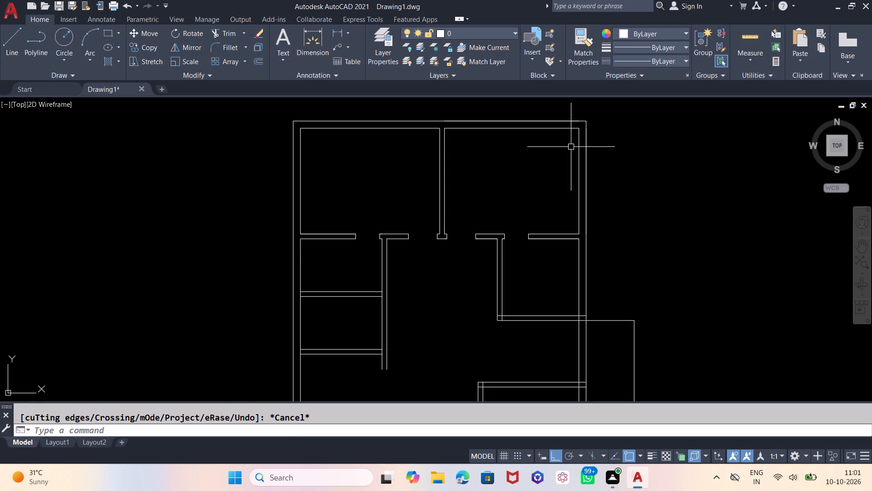
Offset the left line of the left vertical inner wall's lower end 3" to the left.
scroll(474, 140, down, 2)
scroll(452, 168, up, 1)
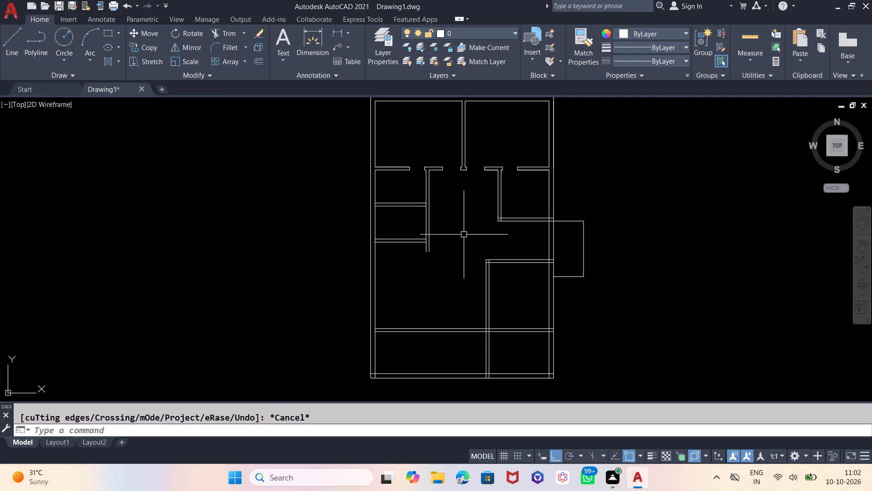
key(o)
key(Return)
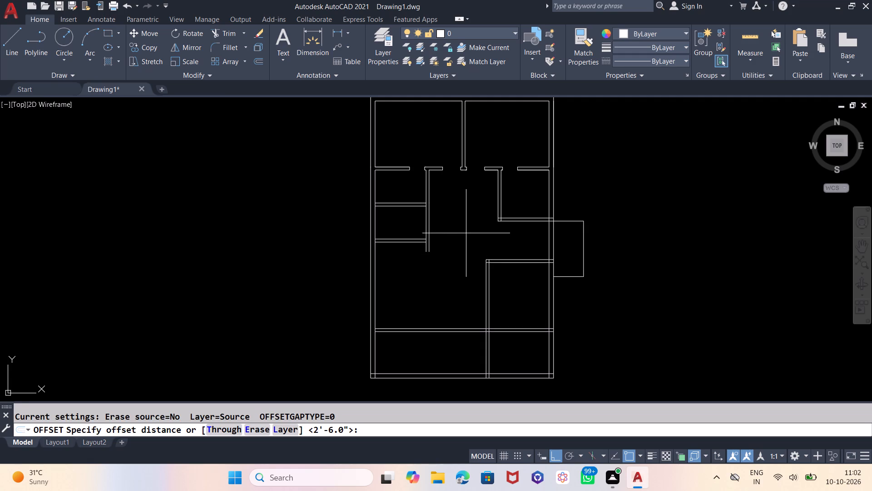
key(3)
key(Return)
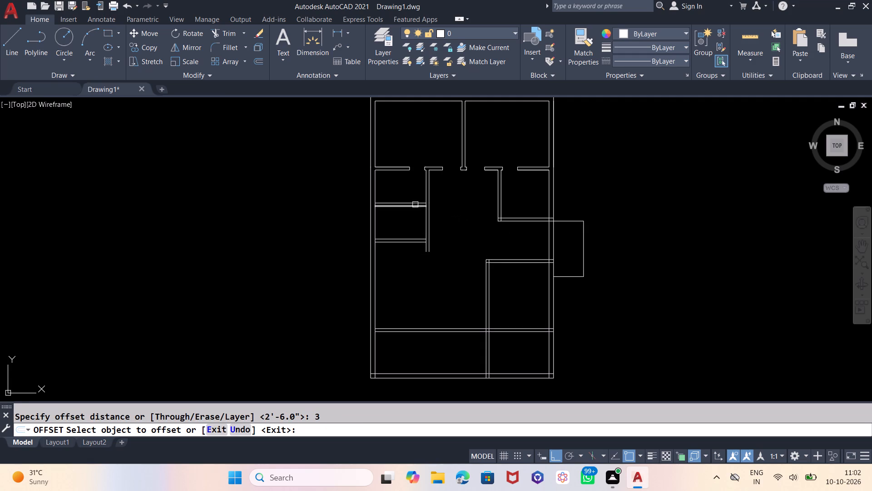
scroll(419, 198, up, 3)
scroll(421, 289, down, 1)
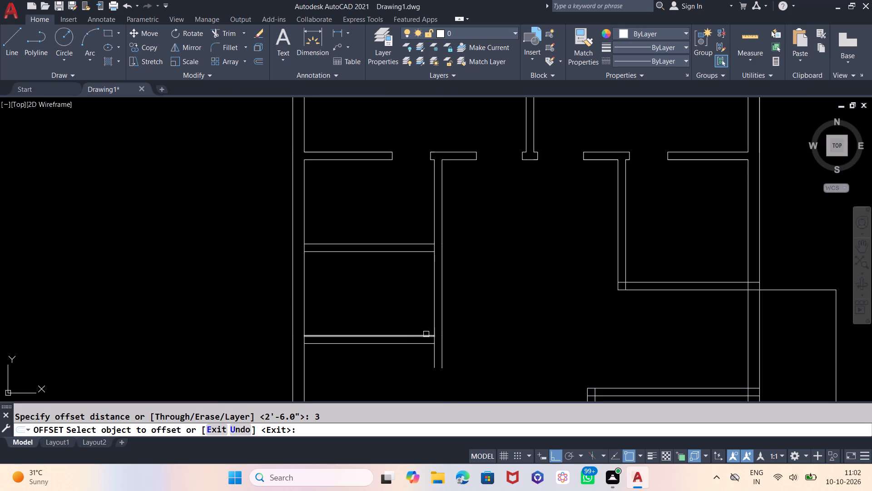
click(434, 355)
click(387, 356)
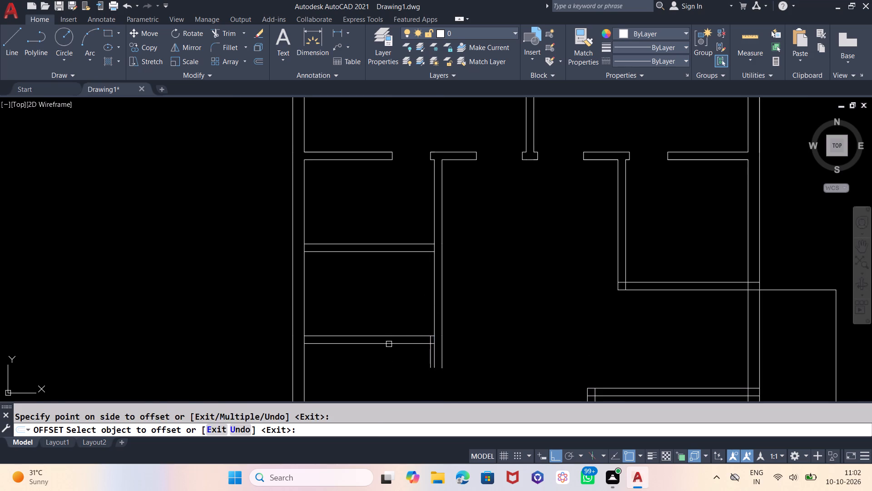
scroll(390, 282, down, 1)
scroll(619, 313, up, 1)
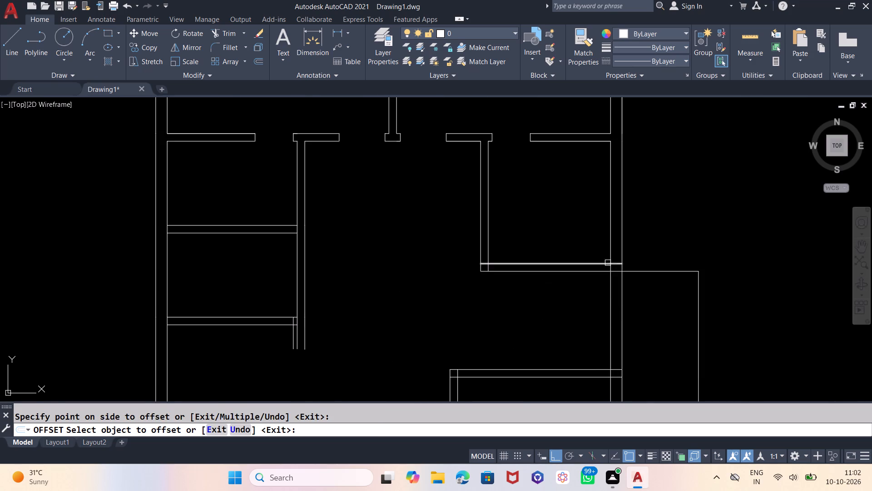
Offset the lower line of the right room's bottom wall, level with the projection's upper edge, 3" downward.
drag(617, 271, 617, 280)
click(617, 302)
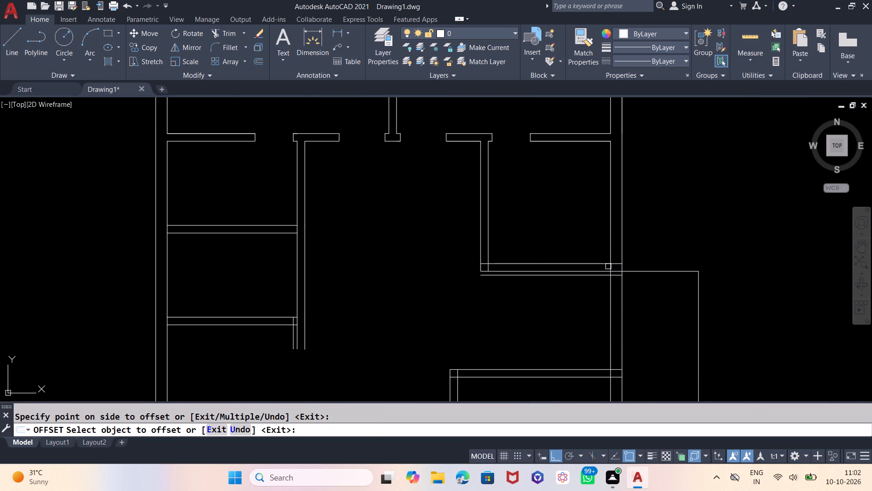
Offset the right and left lines of the lower-right room's left wall 3" outward on each side.
scroll(607, 230, down, 2)
scroll(581, 306, up, 2)
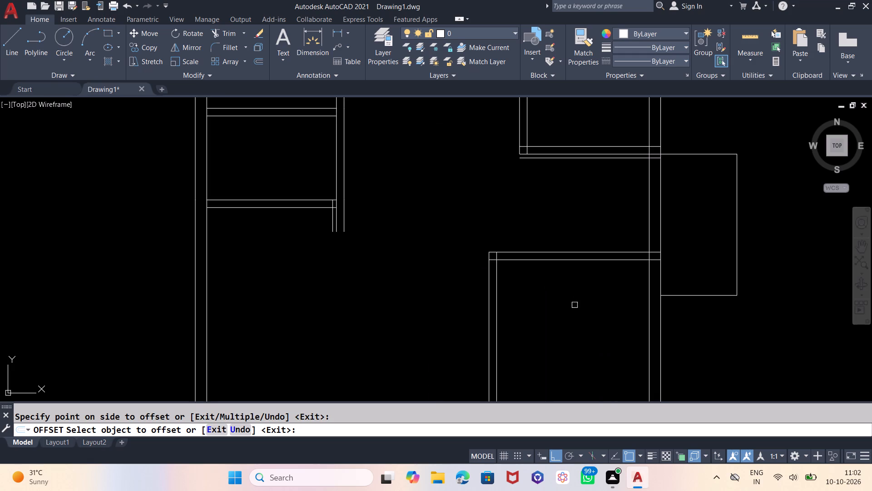
scroll(506, 276, up, 2)
click(481, 259)
click(549, 257)
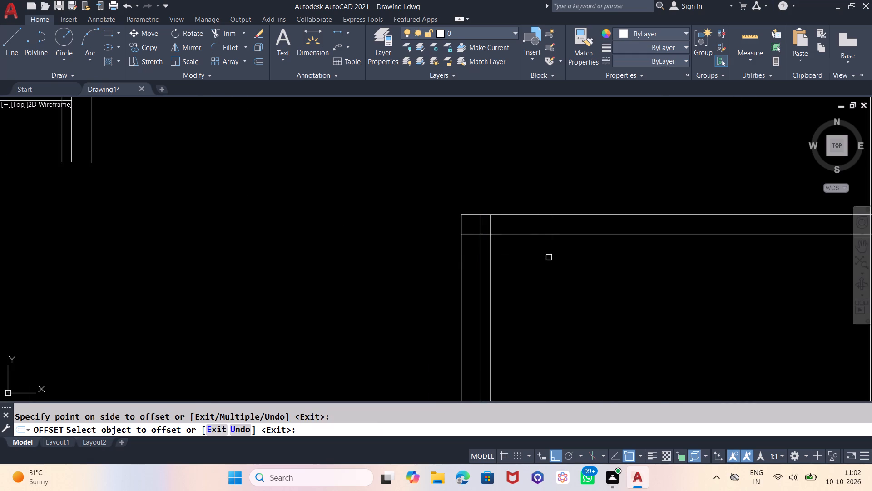
scroll(560, 163, down, 3)
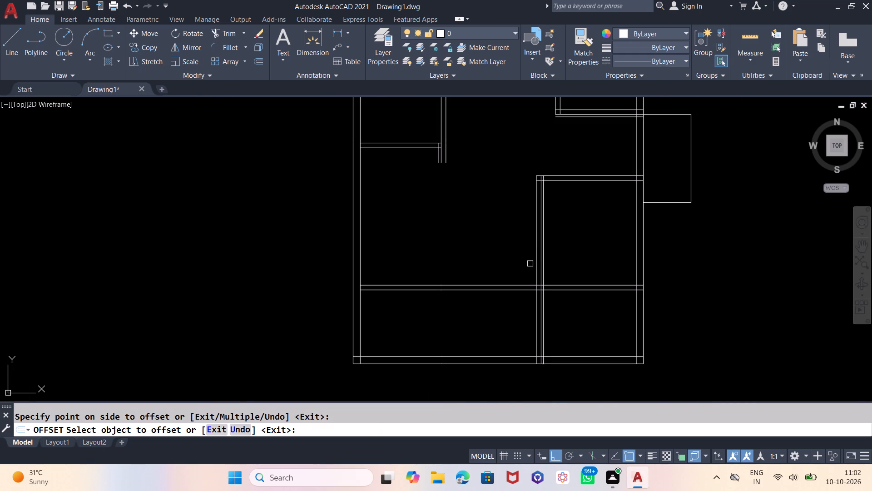
scroll(530, 264, up, 2)
scroll(533, 280, down, 2)
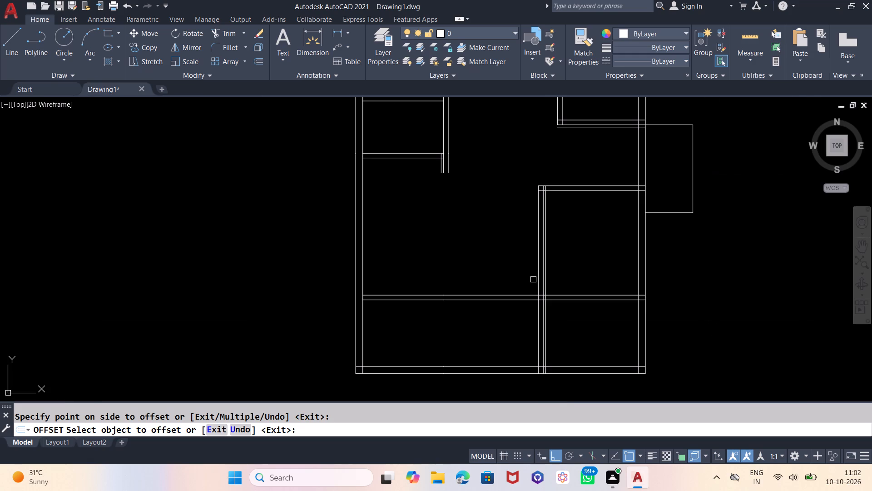
scroll(535, 280, up, 2)
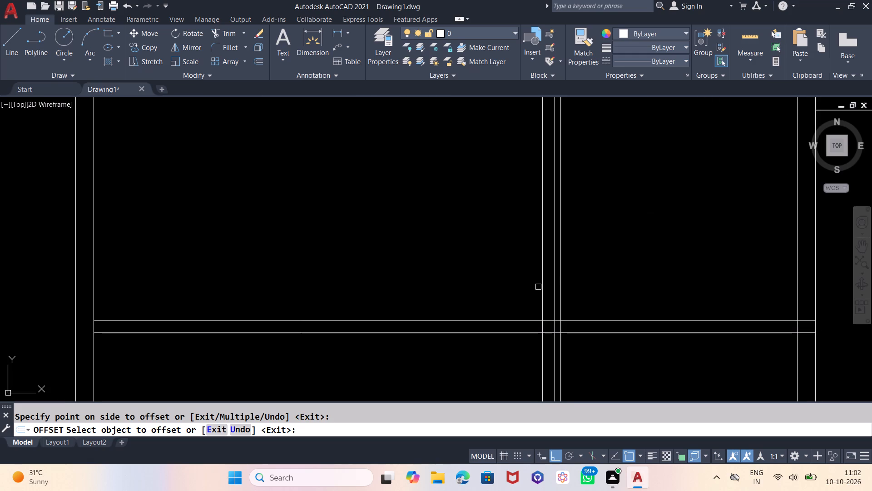
click(541, 288)
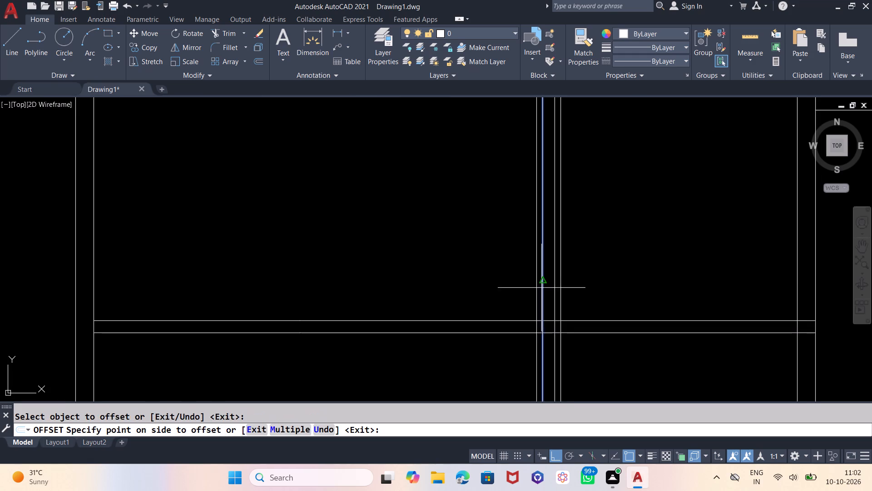
click(508, 289)
key(Escape)
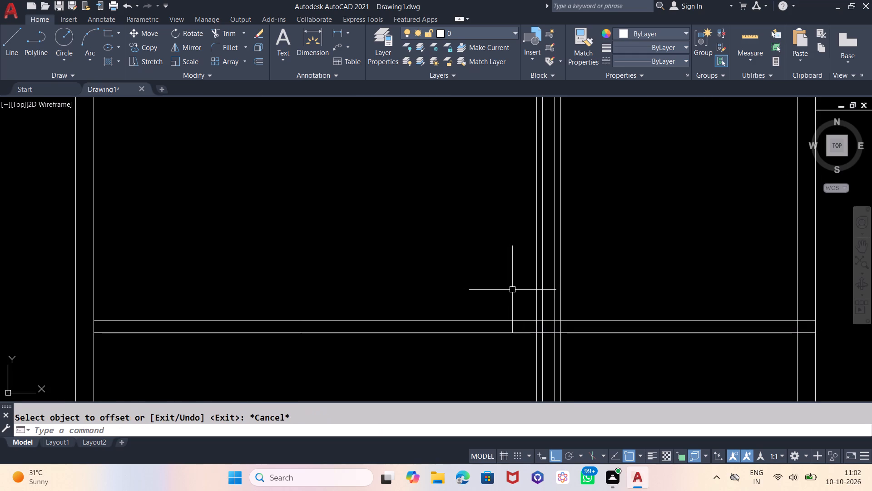
Offset the 3" jamb line beside the left vertical inner wall's lower end 30" to the left.
key(o)
key(Return)
text(30)
key(Return)
scroll(513, 287, down, 3)
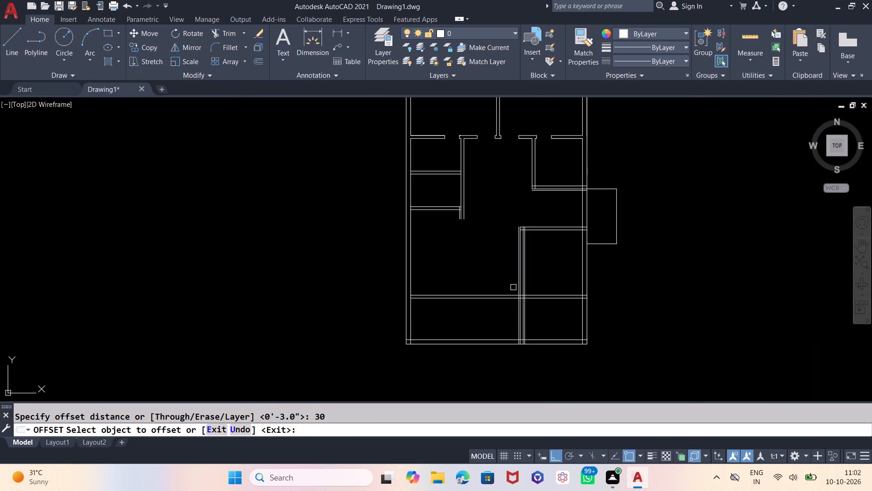
scroll(459, 215, up, 4)
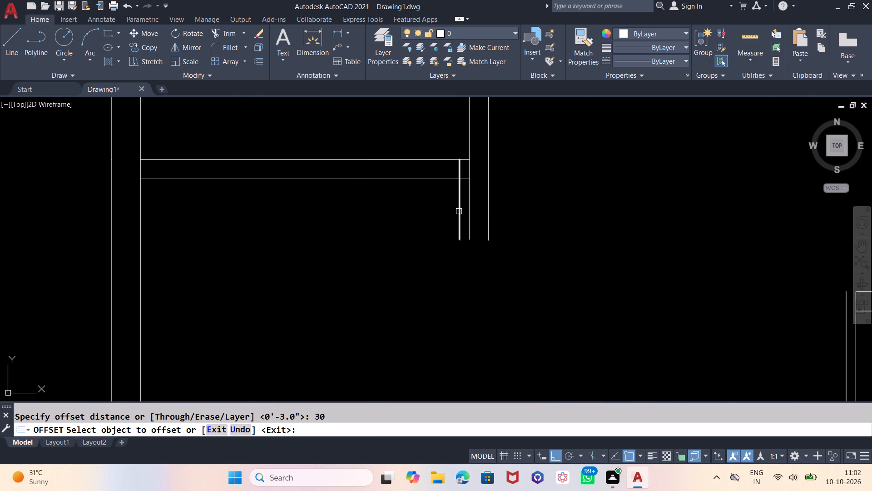
click(459, 211)
click(386, 209)
Offset the 3" jamb line below the right room's bottom wall 30" downward.
scroll(323, 213, down, 3)
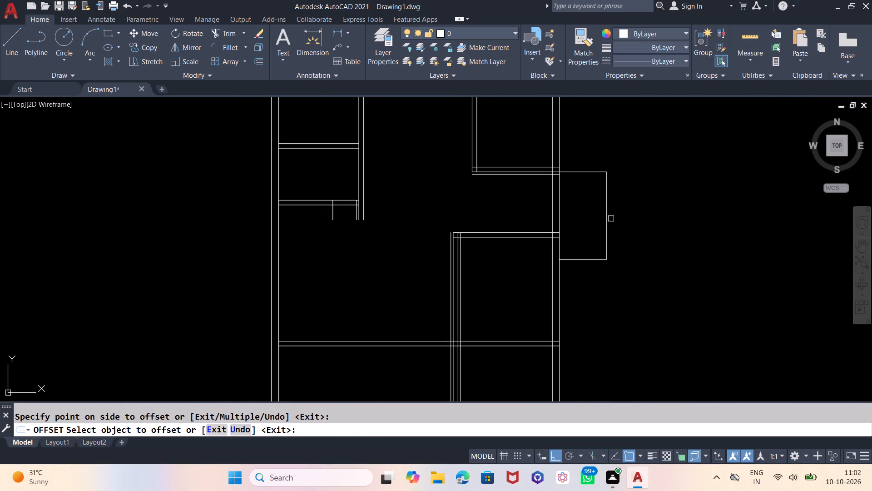
scroll(535, 184, up, 3)
click(570, 141)
click(568, 194)
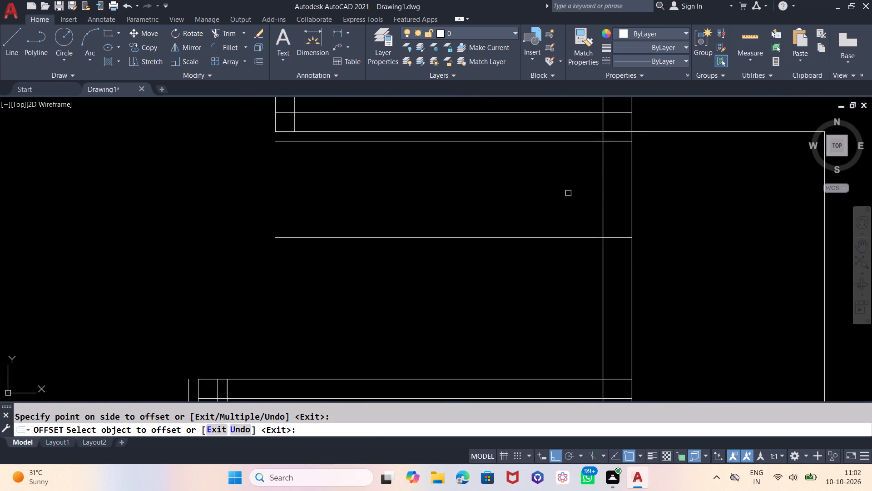
scroll(572, 170, down, 2)
scroll(629, 181, down, 1)
text(`TR)
key(Return)
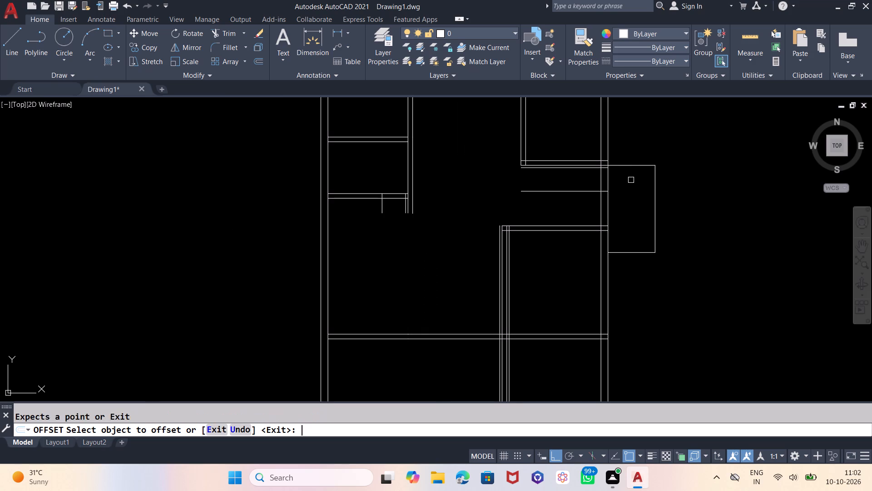
key(Return)
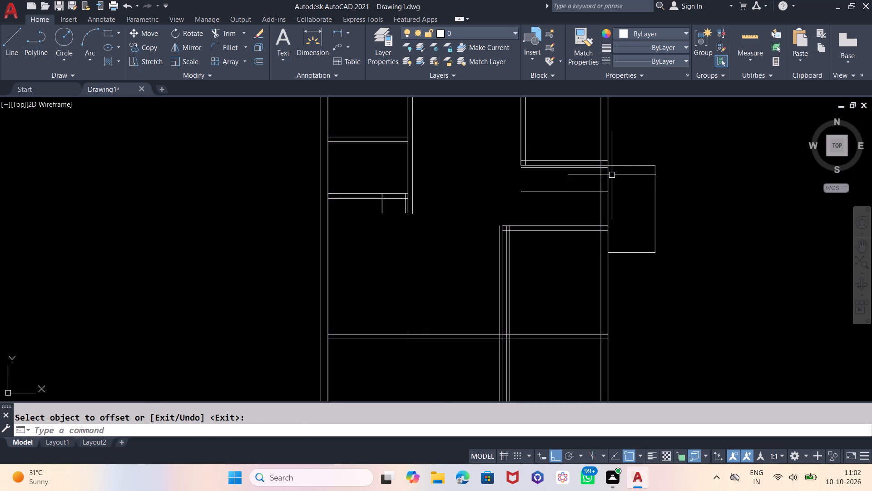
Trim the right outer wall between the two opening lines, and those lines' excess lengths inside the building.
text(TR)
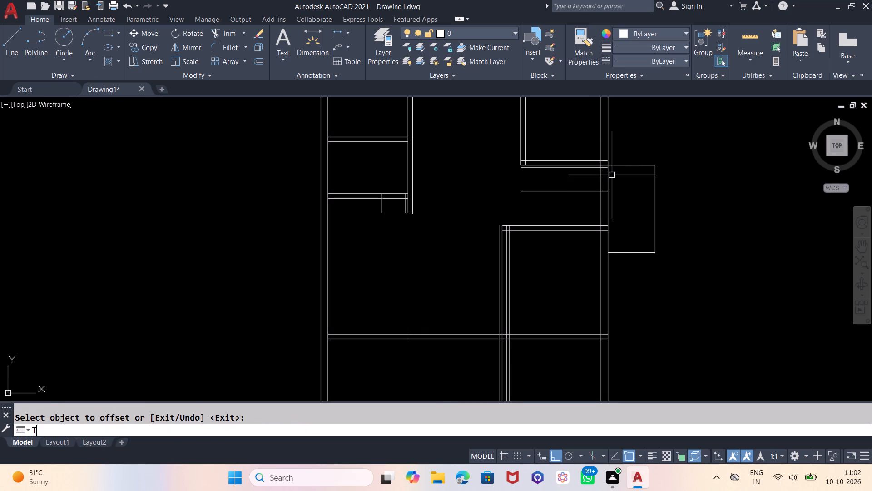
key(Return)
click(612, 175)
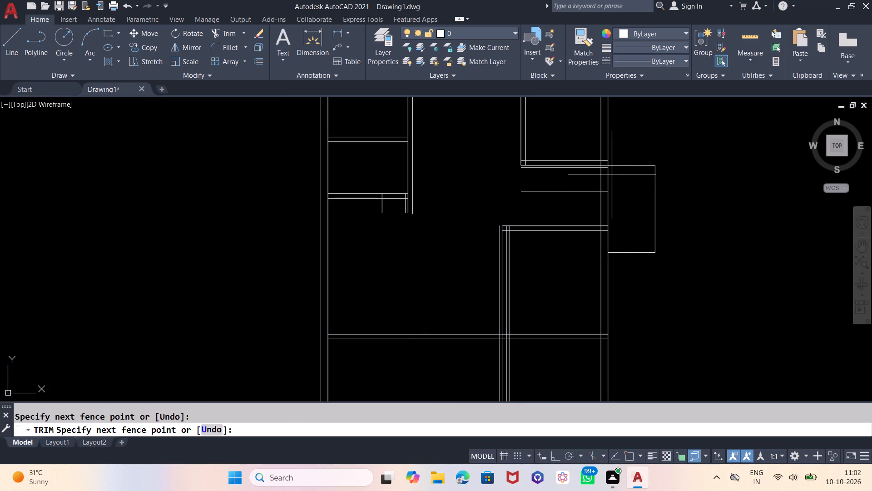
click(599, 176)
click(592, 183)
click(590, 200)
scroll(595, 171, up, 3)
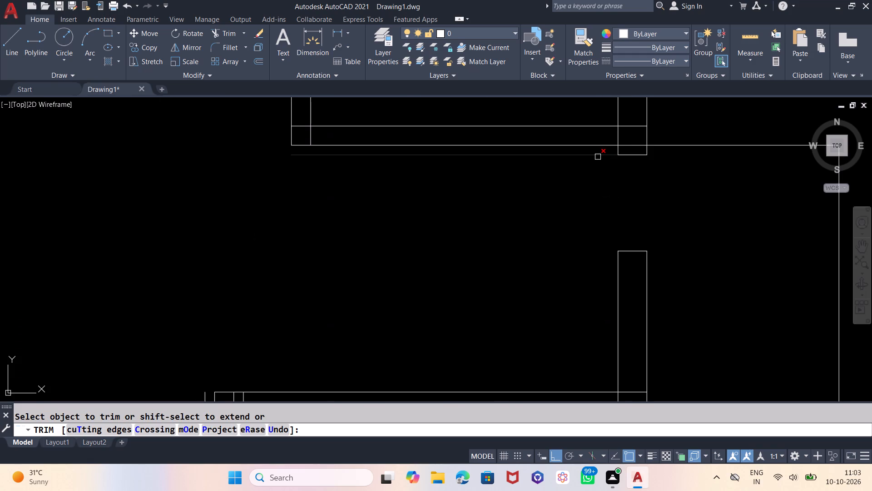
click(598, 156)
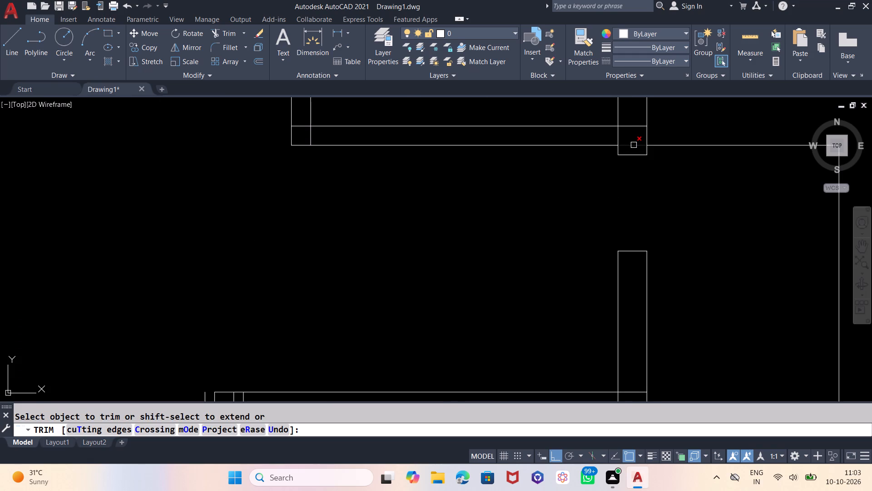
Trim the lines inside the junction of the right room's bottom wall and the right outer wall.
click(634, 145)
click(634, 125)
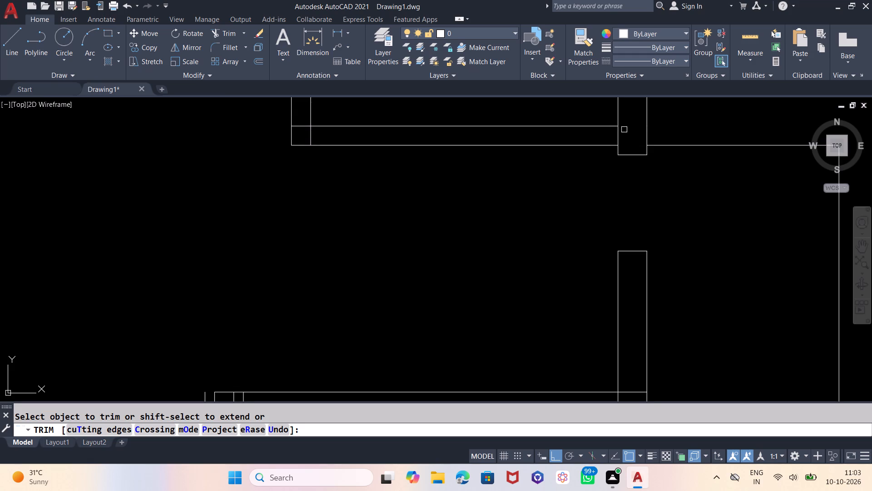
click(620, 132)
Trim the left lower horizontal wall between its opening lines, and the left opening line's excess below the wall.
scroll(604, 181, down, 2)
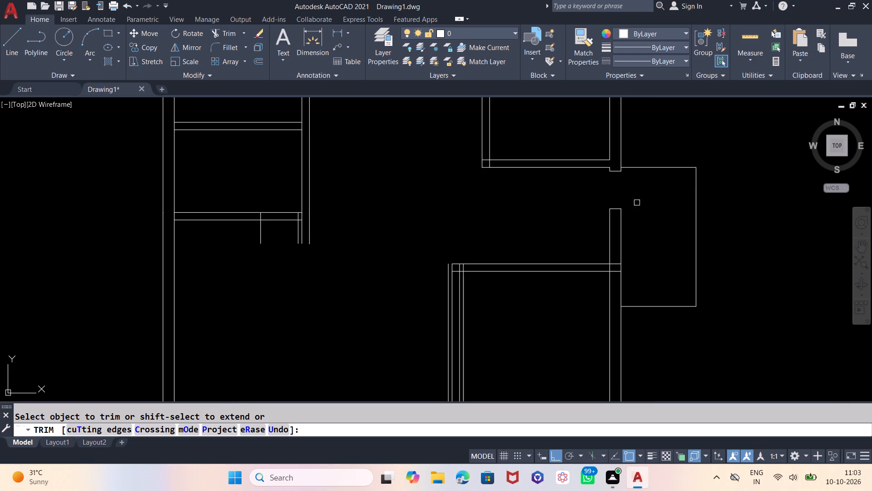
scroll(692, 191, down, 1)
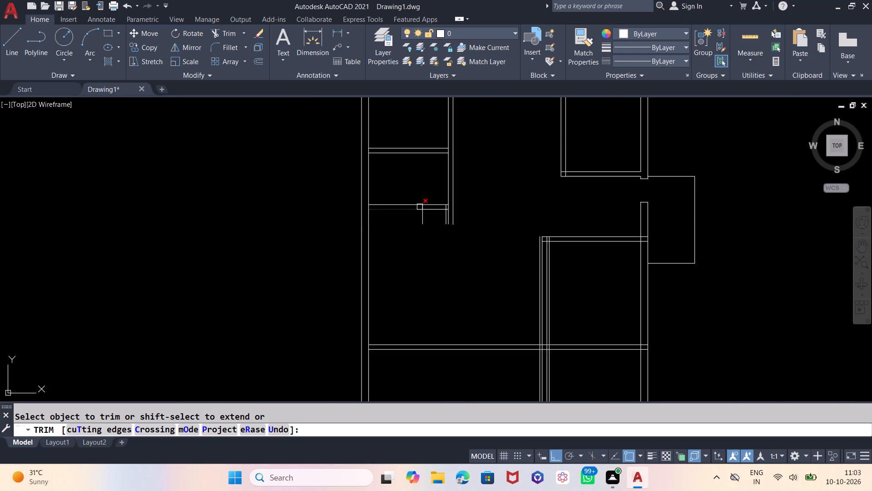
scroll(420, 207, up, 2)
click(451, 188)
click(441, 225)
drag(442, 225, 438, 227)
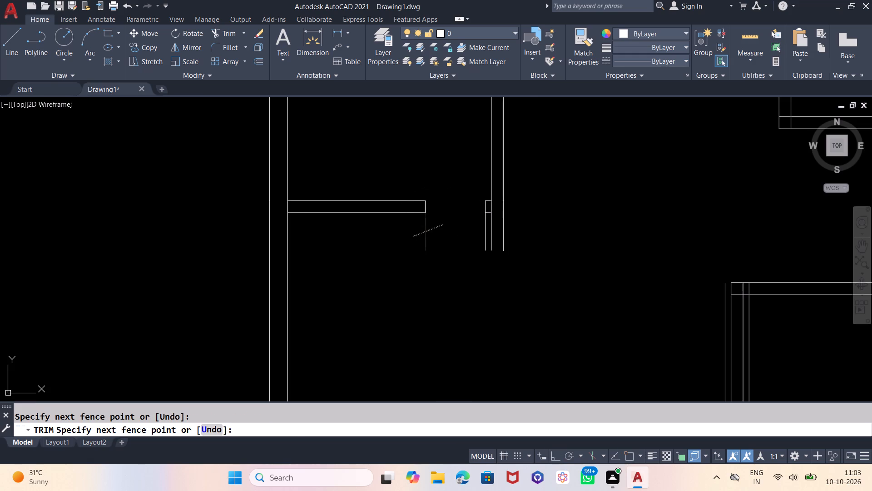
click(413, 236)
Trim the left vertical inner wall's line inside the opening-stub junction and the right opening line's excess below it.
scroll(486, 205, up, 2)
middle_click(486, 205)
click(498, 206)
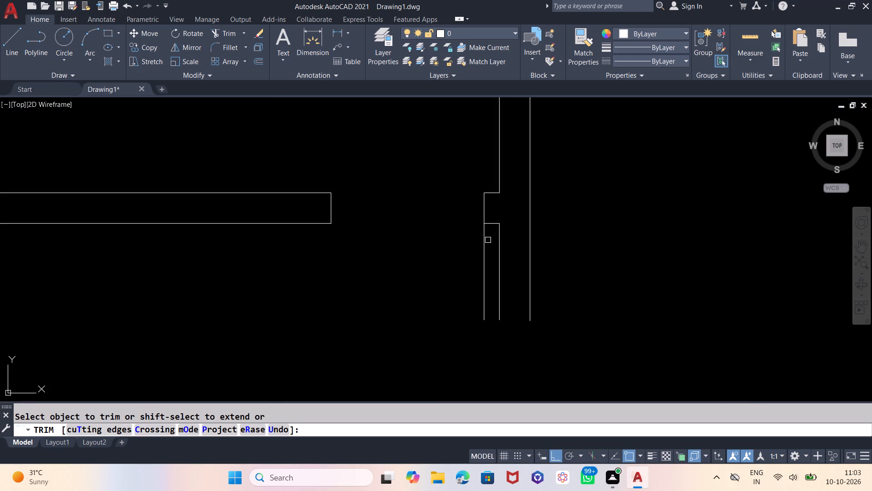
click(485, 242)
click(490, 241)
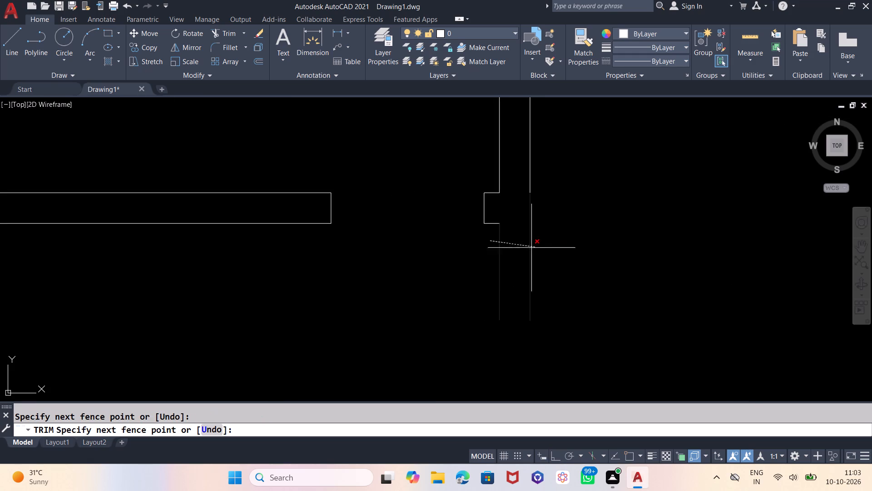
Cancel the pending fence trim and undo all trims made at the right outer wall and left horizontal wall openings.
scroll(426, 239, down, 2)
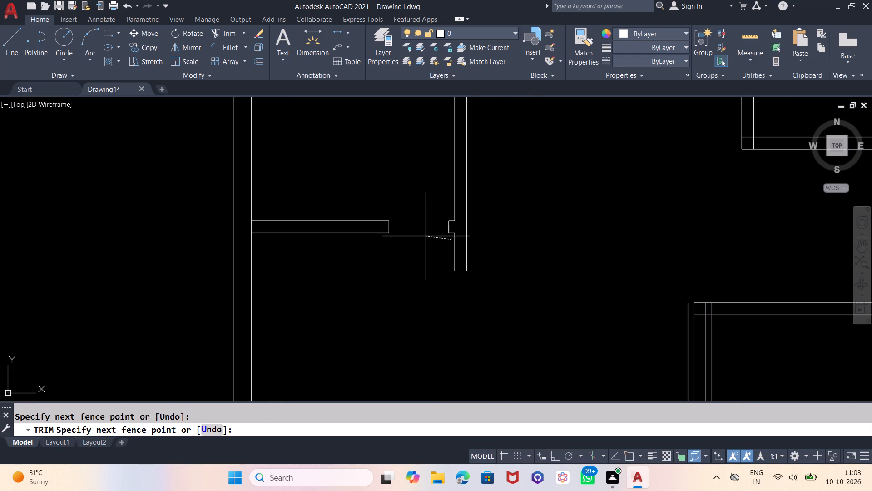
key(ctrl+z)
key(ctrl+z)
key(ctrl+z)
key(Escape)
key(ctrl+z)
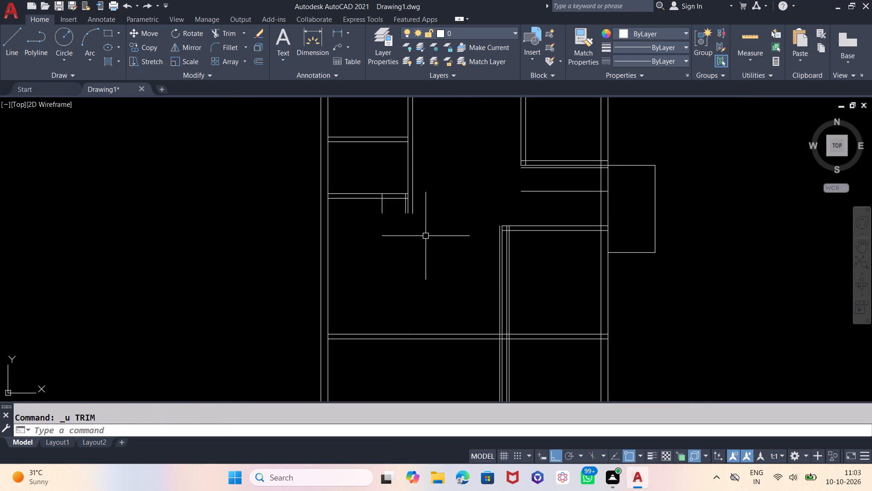
Trim the left lower horizontal wall between its two opening lines, and the left opening line's excess below the wall.
key(t)
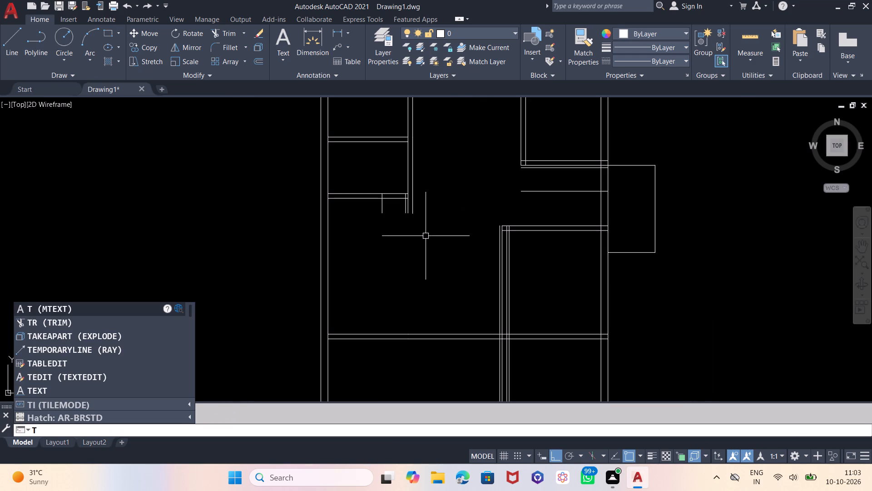
key(r)
key(Return)
key(Return)
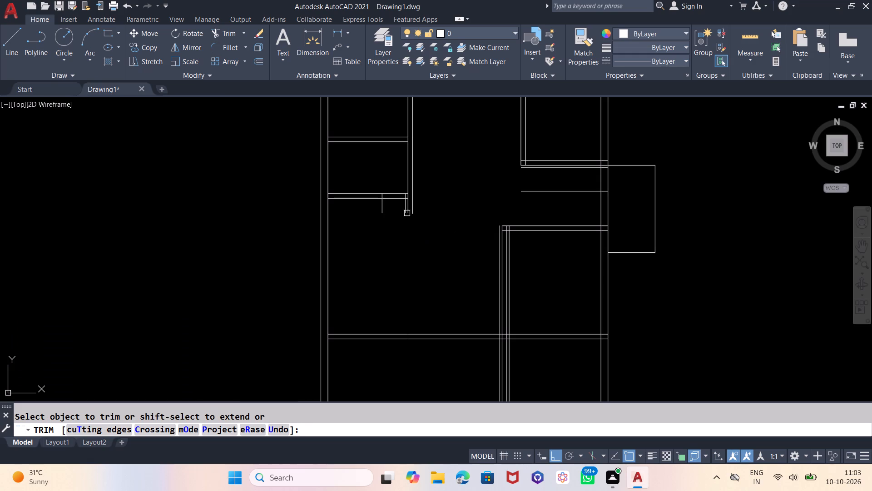
click(390, 206)
click(390, 186)
click(388, 203)
click(371, 211)
Trim the right outer wall between the two opening lines, and the lower opening line's excess inside the building.
click(597, 184)
click(610, 182)
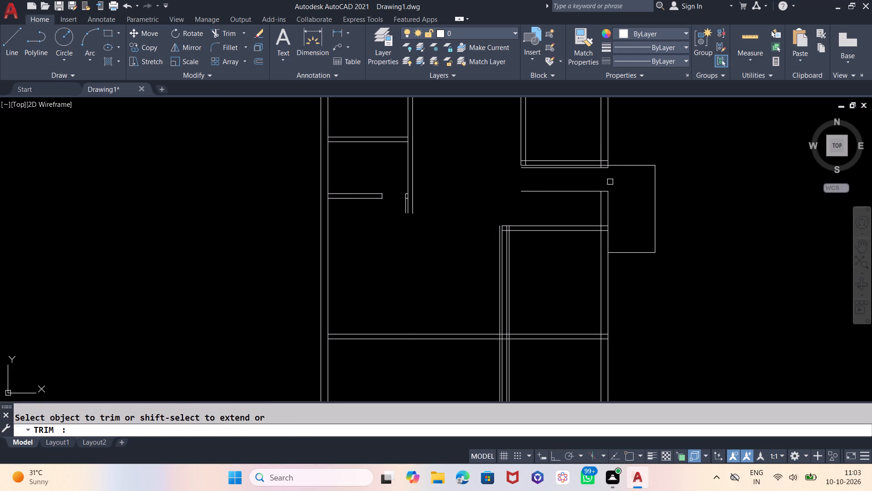
click(579, 189)
Trim the wall lines crossing inside the right outer wall's junction above its opening, and the upper opening line's excess inside the building.
scroll(586, 163, up, 2)
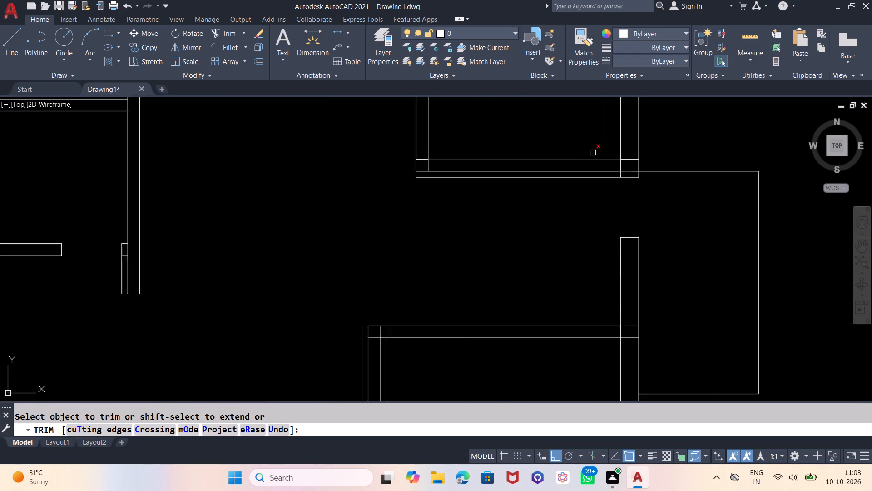
scroll(593, 153, up, 1)
click(645, 184)
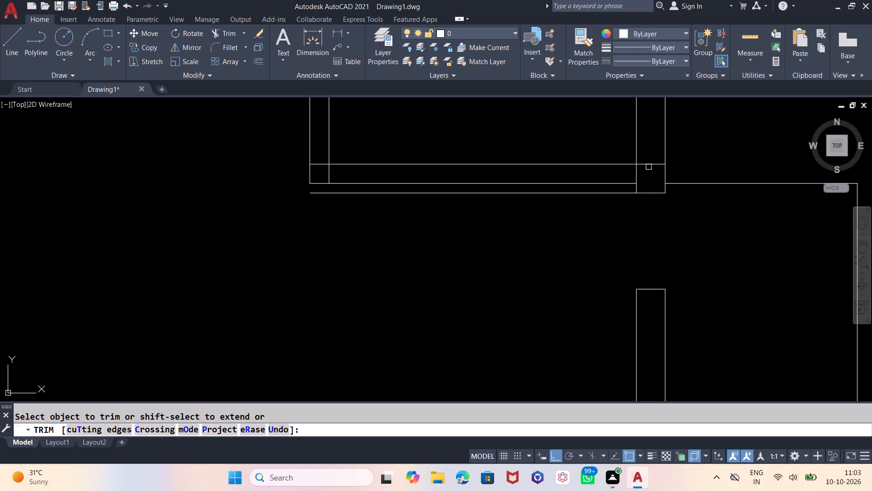
click(649, 164)
click(635, 173)
click(620, 191)
Trim the right opening line's excess below the short stub of the left lower horizontal wall.
scroll(707, 162, down, 1)
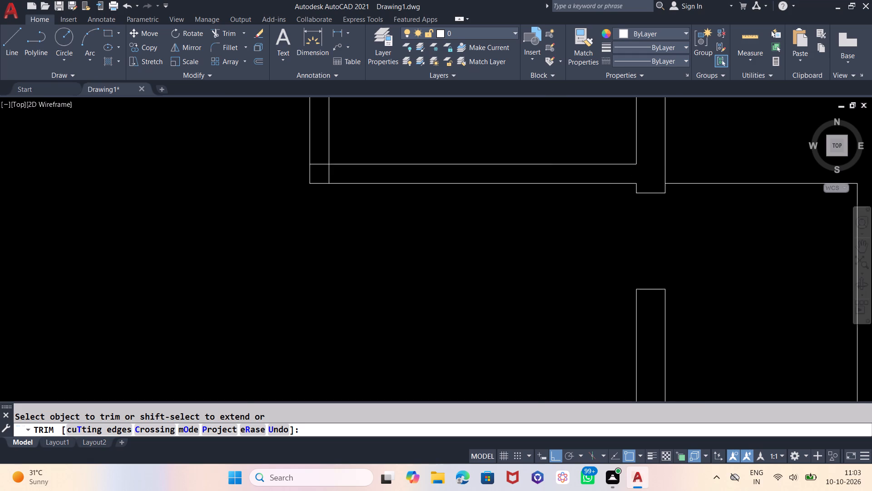
scroll(708, 162, down, 1)
scroll(353, 241, up, 2)
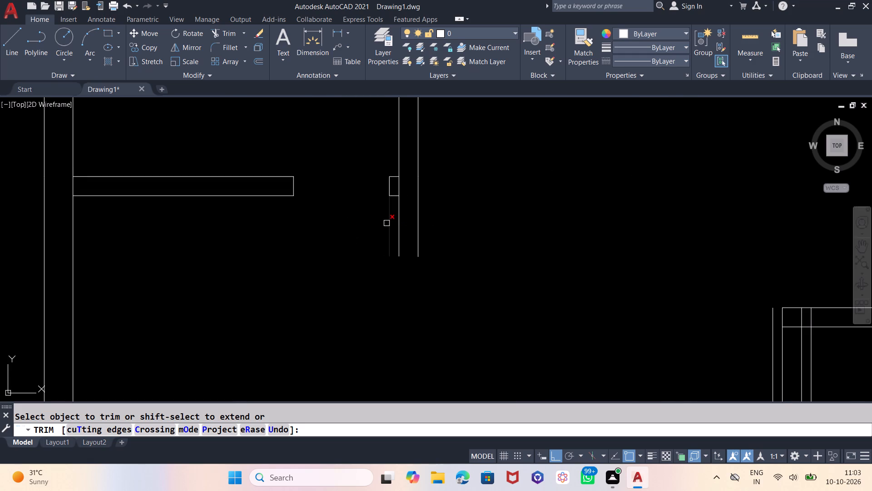
click(386, 223)
Draw a horizontal line about 1'-0.7" long from the stub's lower edge across the left vertical inner wall.
click(15, 36)
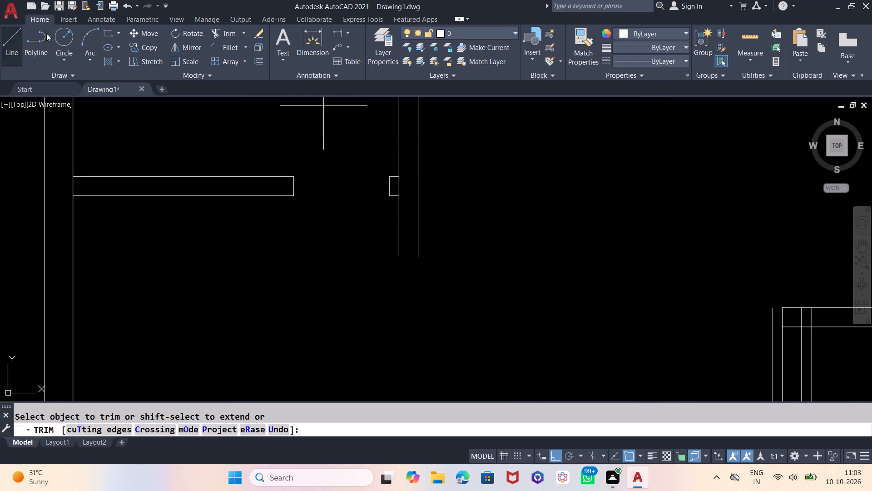
scroll(379, 201, up, 2)
click(431, 185)
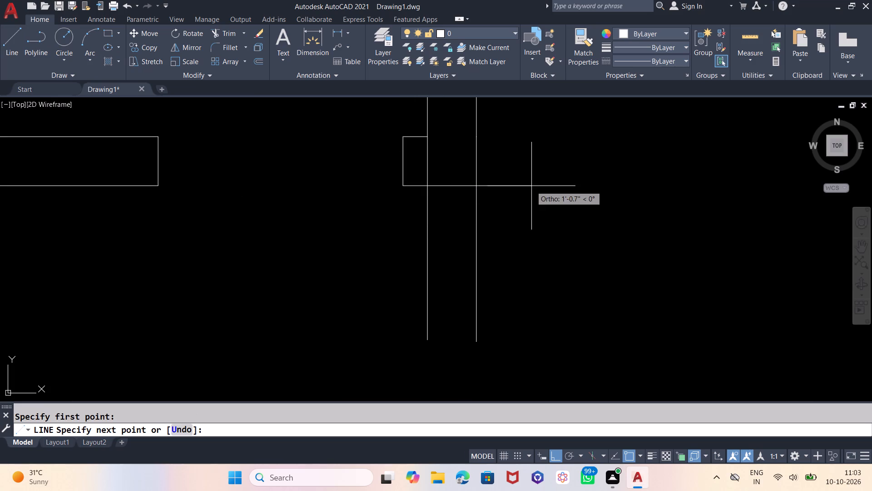
click(531, 186)
key(Escape)
Trim the left vertical inner wall below the new closing line, the closing line's overhang, and the wall line inside the stub.
text(TR)
key(Return)
key(Return)
click(525, 234)
click(430, 247)
click(517, 201)
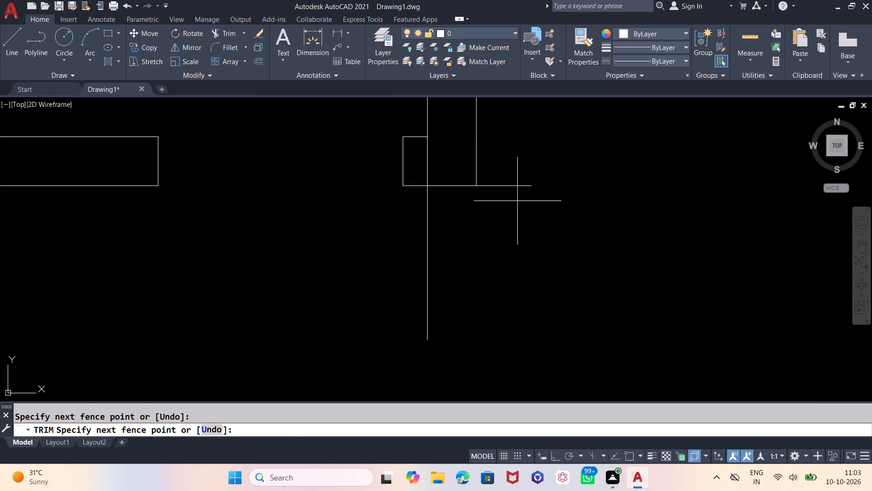
click(518, 175)
drag(483, 223, 464, 234)
click(398, 236)
drag(455, 228, 467, 227)
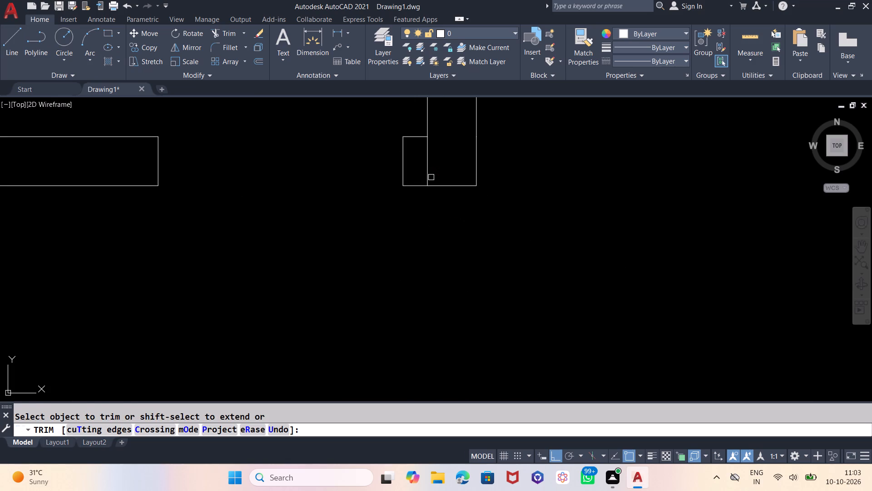
click(428, 170)
Trim the vertical lines crossing both ends of the horizontal wall between the two small left rooms.
scroll(456, 262, down, 2)
scroll(538, 209, down, 2)
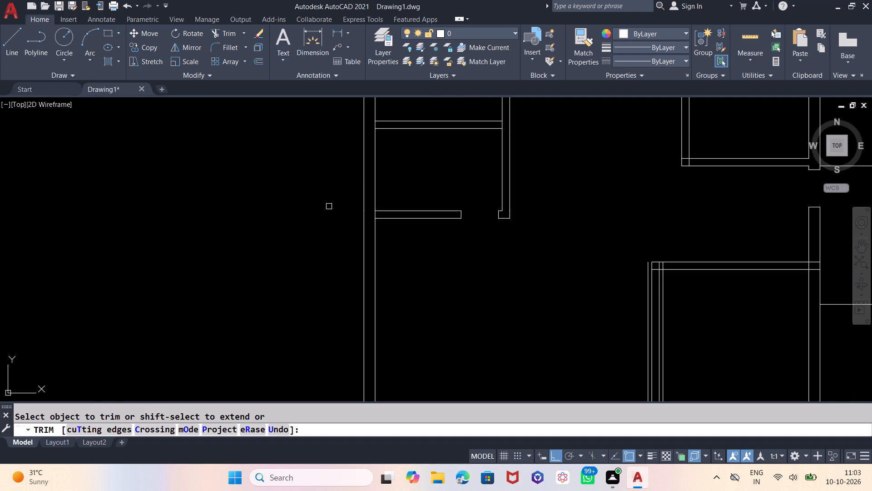
scroll(495, 102, up, 2)
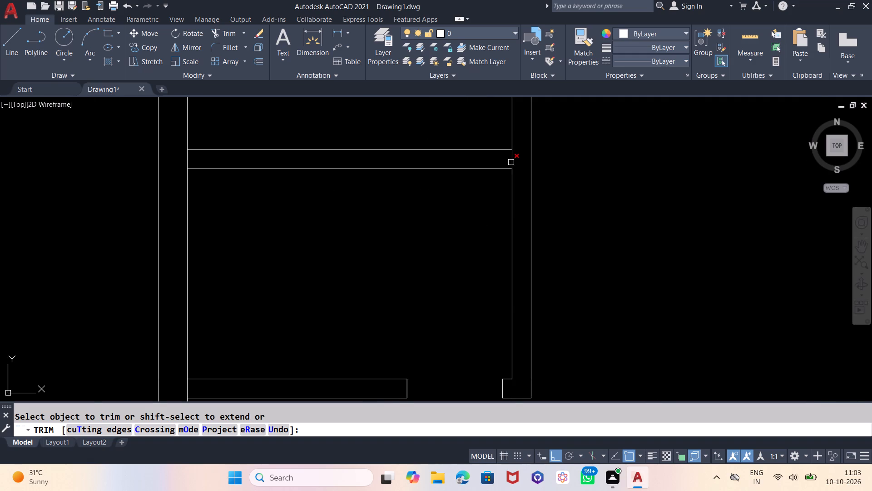
click(512, 160)
scroll(458, 150, down, 2)
scroll(337, 145, up, 2)
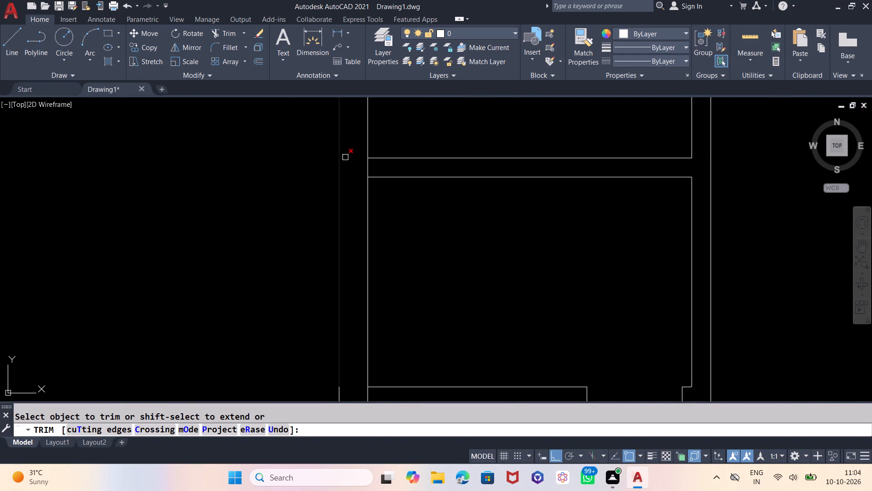
click(368, 168)
scroll(350, 226, down, 2)
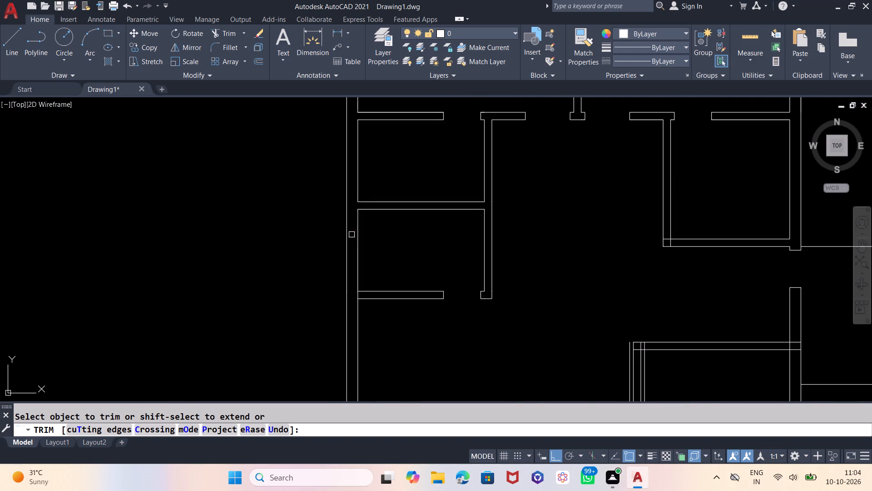
Trim the two overlapping inner lines at the lower-left wall corner of the small right room above the projection.
scroll(351, 240, down, 2)
scroll(426, 119, down, 2)
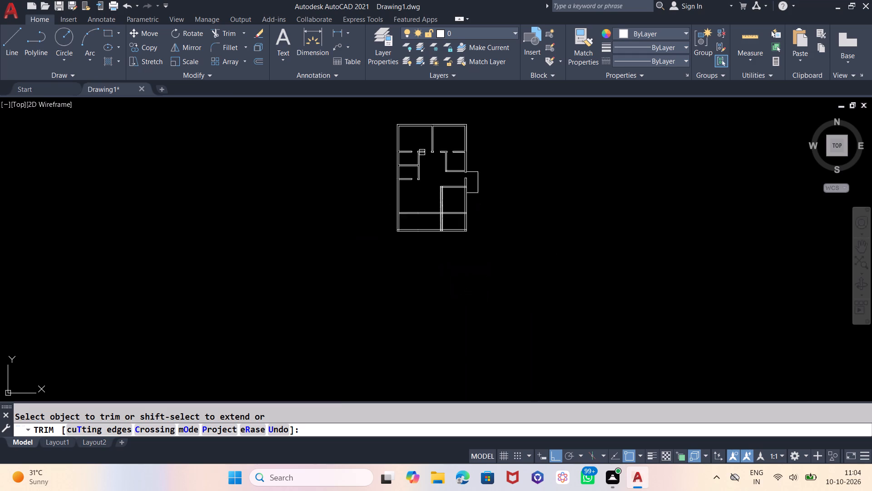
scroll(426, 202, up, 2)
scroll(487, 251, down, 1)
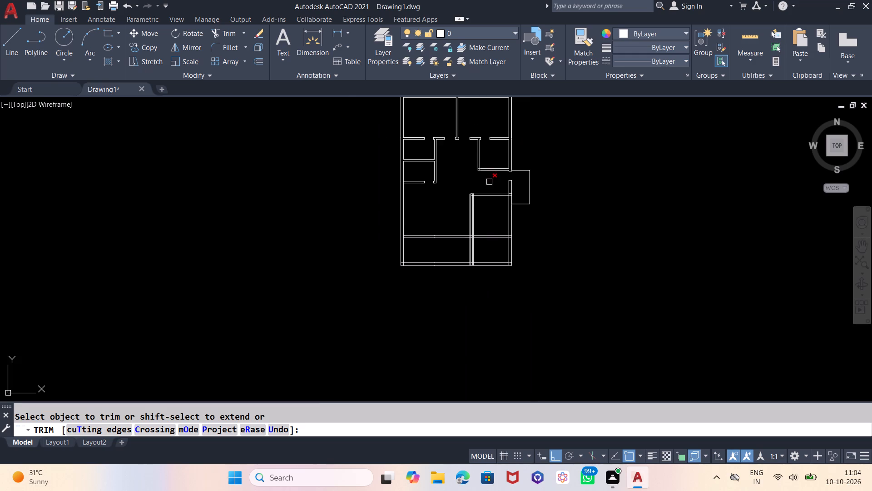
scroll(474, 159, up, 3)
scroll(503, 199, up, 3)
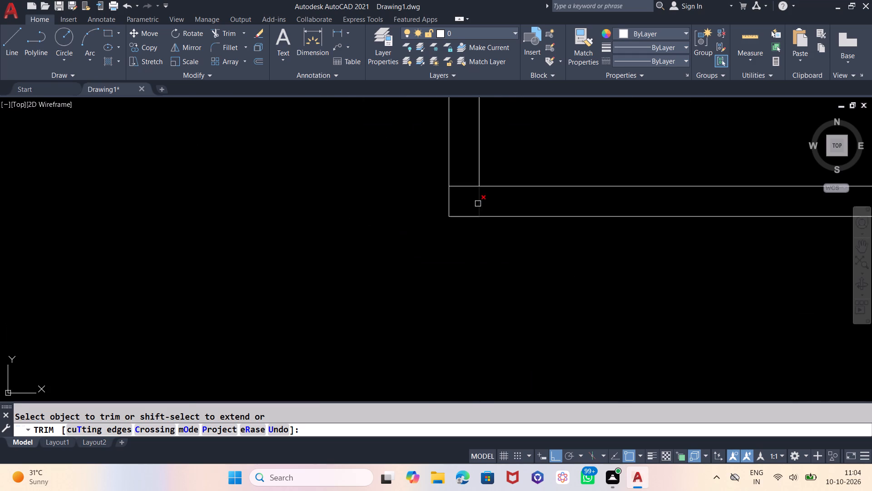
click(476, 206)
click(470, 188)
scroll(463, 185, down, 3)
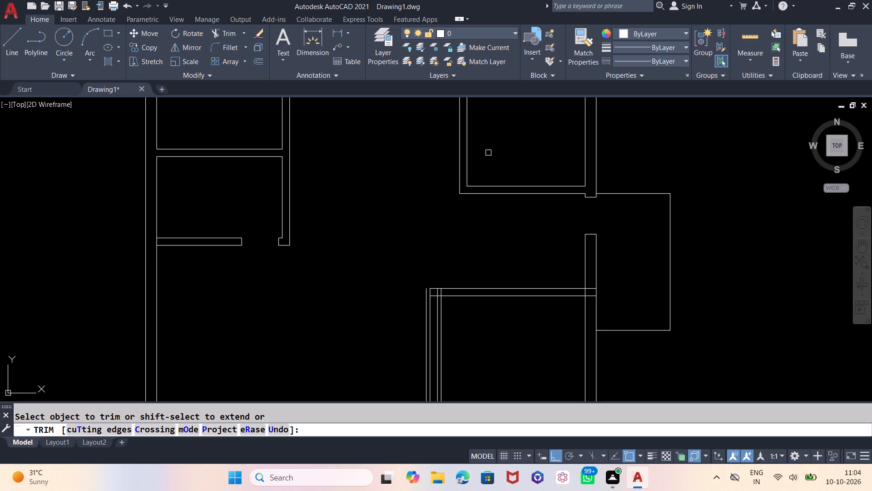
Offset the rightmost line at the lower vertical inner wall 36" to the right, across the lower right room's top wall.
key(Escape)
key(o)
key(Return)
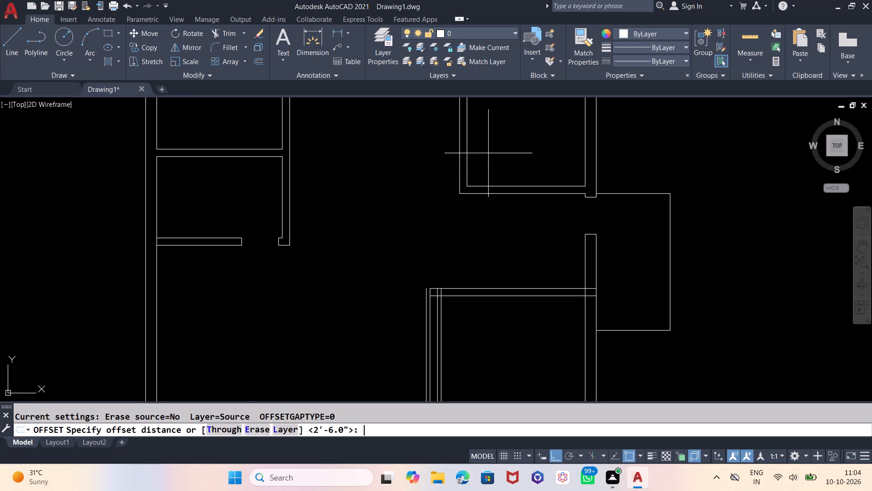
text(36)
key(Return)
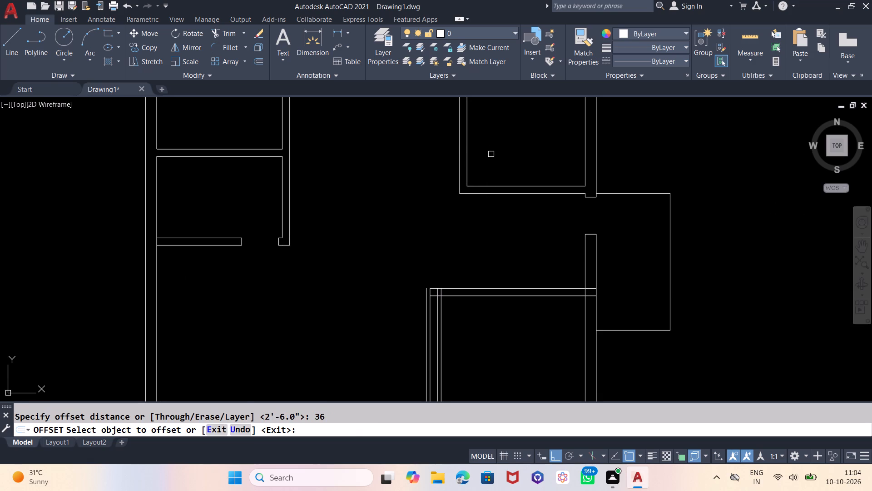
scroll(446, 301, up, 2)
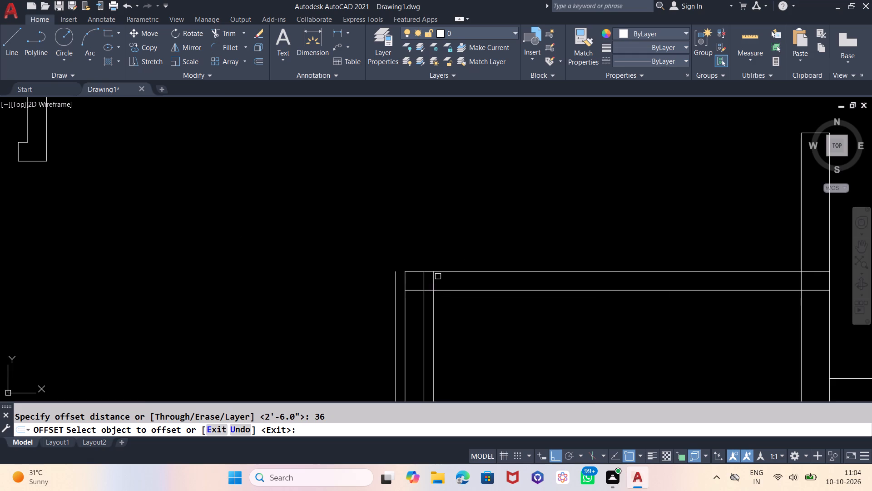
drag(432, 280, 437, 279)
click(504, 284)
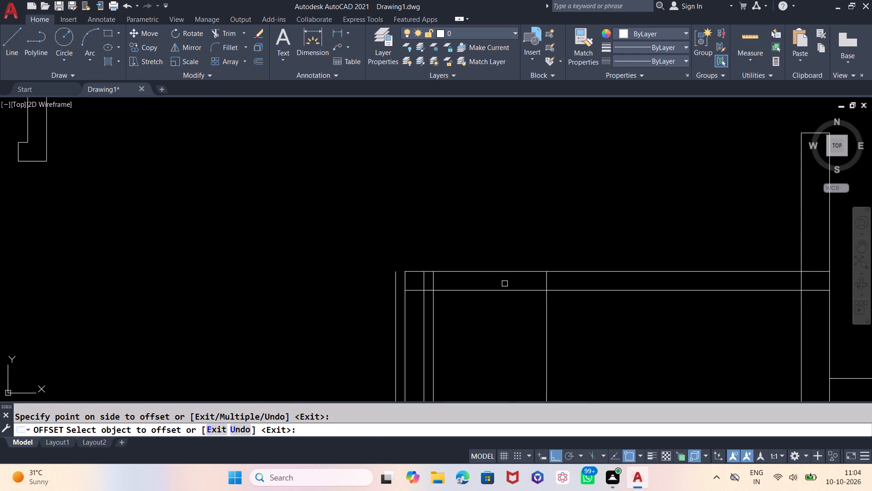
key(Escape)
Trim the lower right room's top wall between its opening lines, their excess below it, and the overlapping lines at the wall corner.
text(TR)
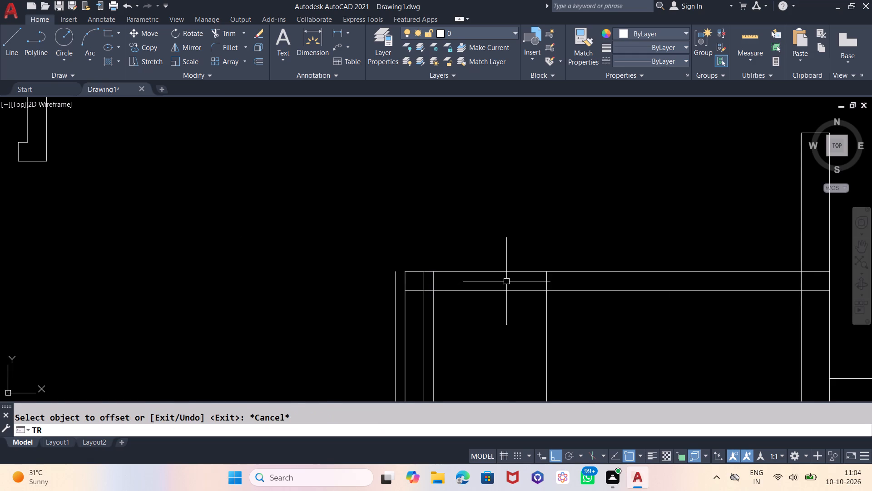
key(Return)
key(Return)
click(511, 250)
click(511, 333)
drag(520, 320, 527, 320)
click(557, 323)
click(433, 299)
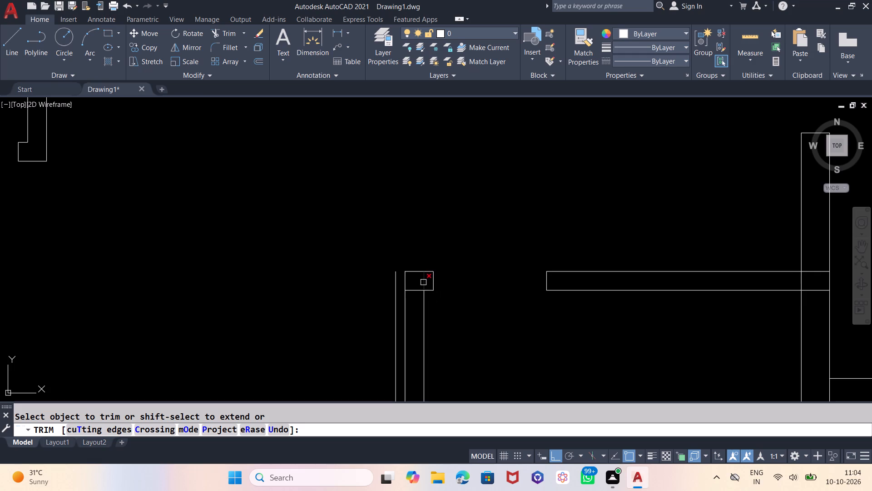
click(423, 282)
click(417, 291)
scroll(426, 230, down, 1)
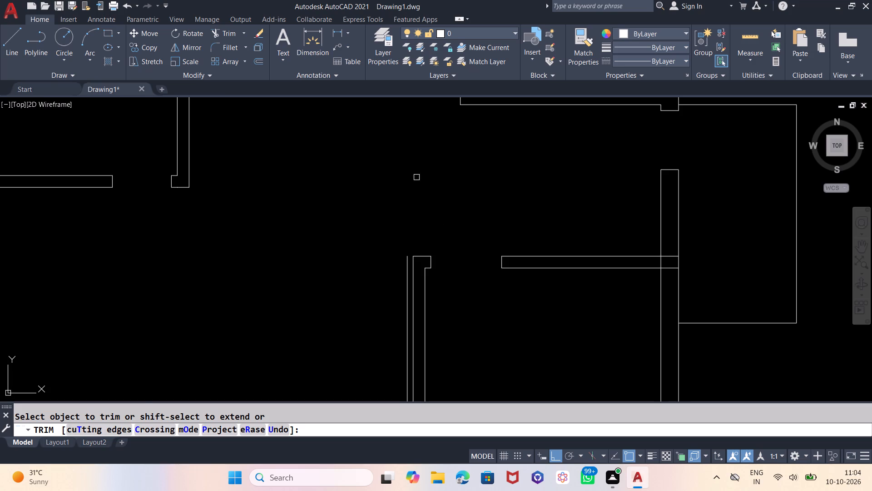
scroll(425, 135, down, 3)
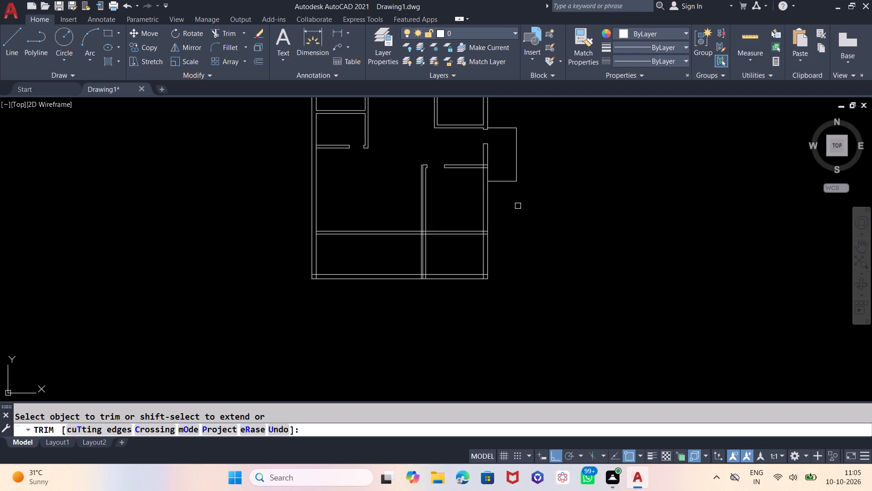
key(Escape)
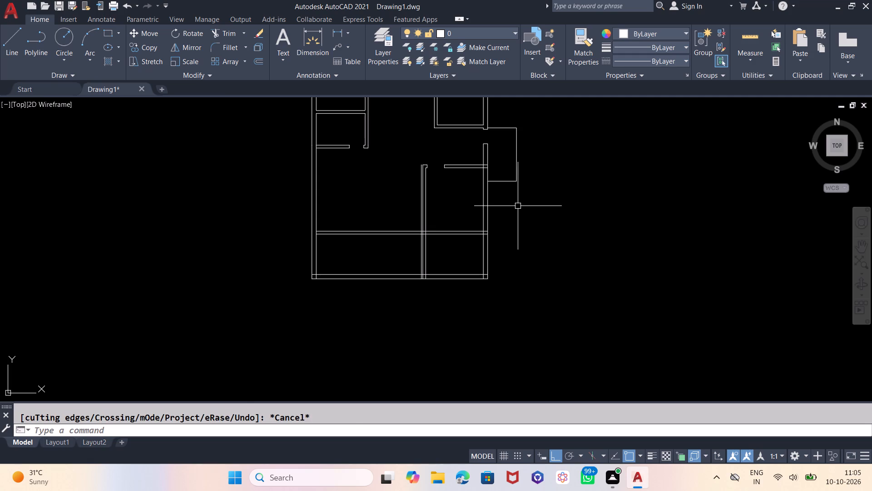
Offset the leftmost line beside the lower vertical inner wall 2' to the left, and offset the resulting line another 2' left.
key(o)
key(Return)
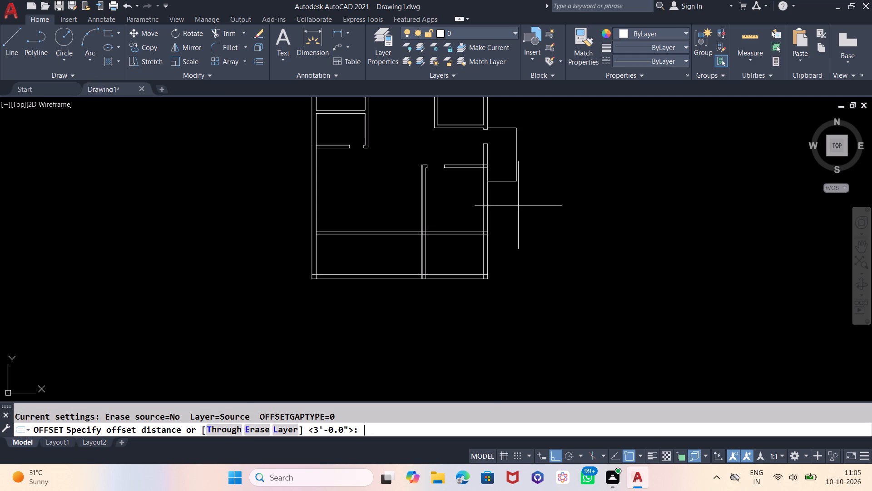
key(2)
key(apostrophe)
key(Return)
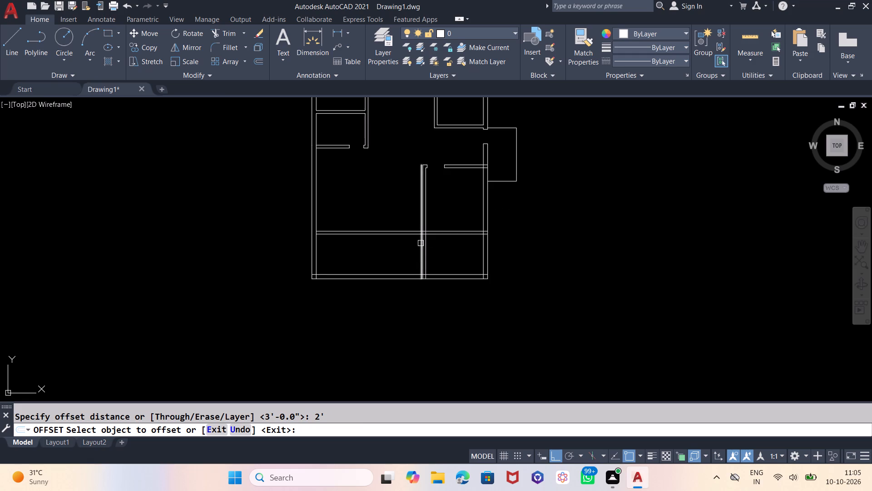
scroll(414, 221, up, 3)
click(438, 220)
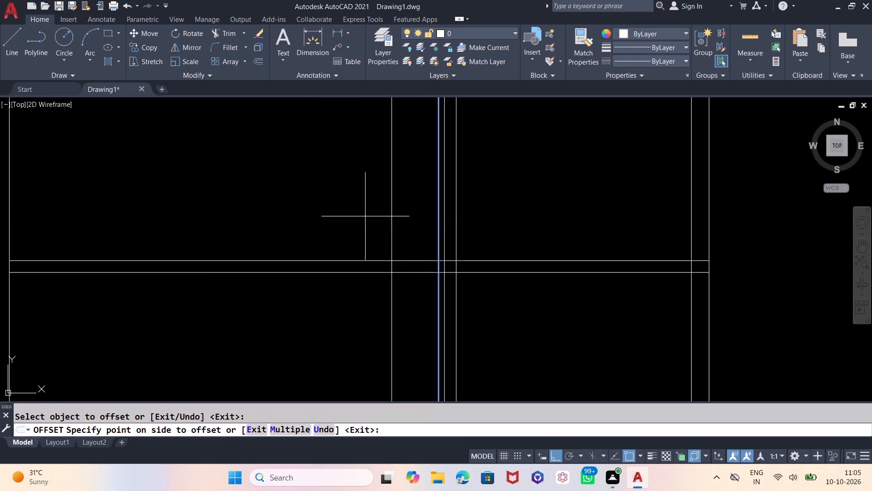
click(364, 216)
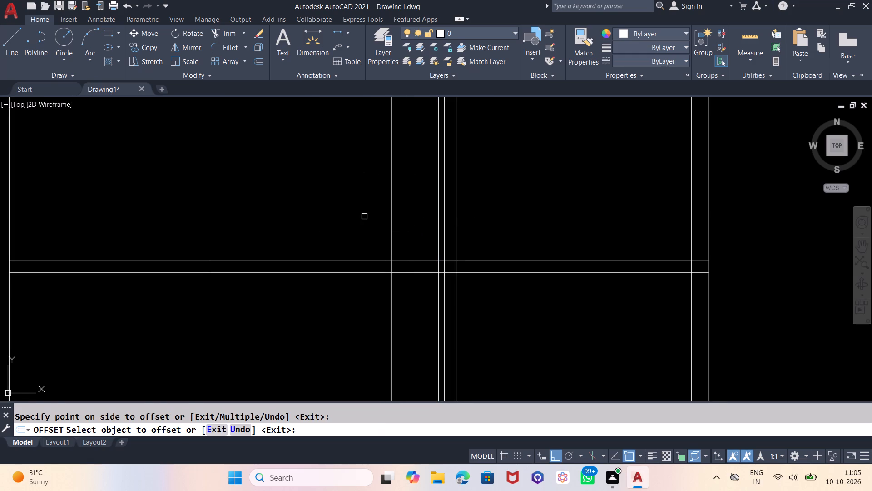
click(390, 216)
click(312, 215)
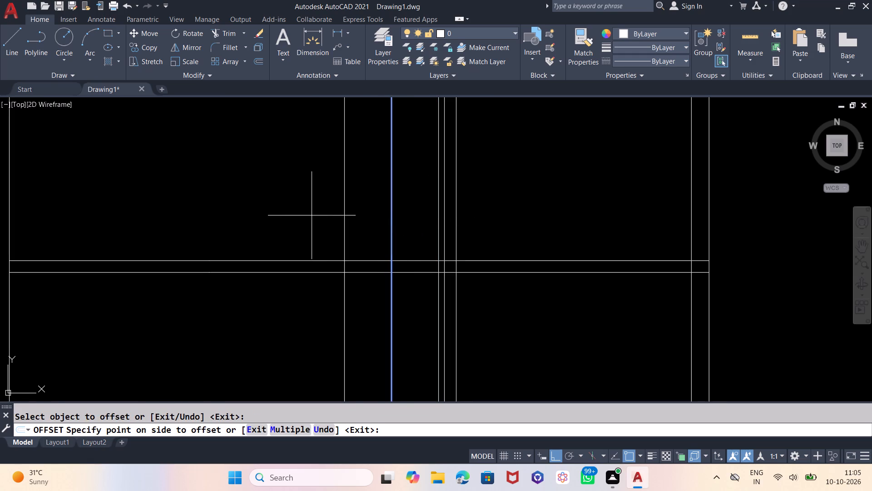
scroll(507, 158, down, 2)
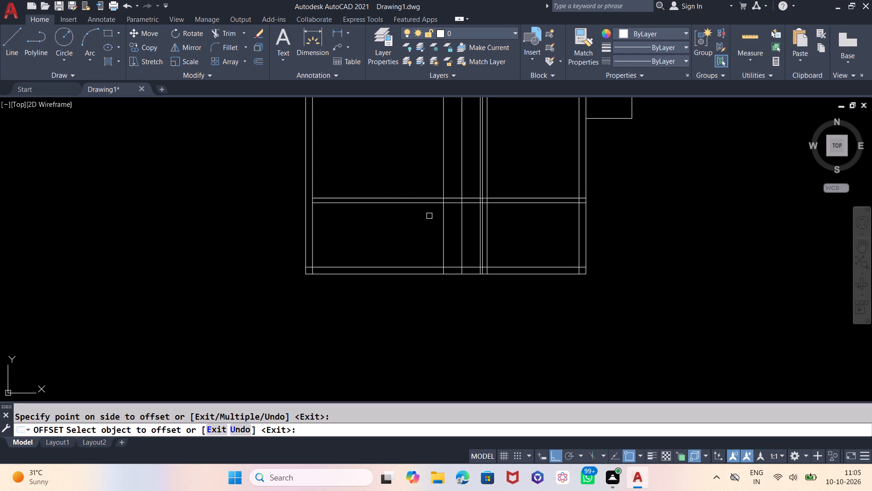
key(Escape)
Trim the lower horizontal inner wall from the leftmost opening line to the vertical inner wall's short end cap, with the opening lines' excess above and below.
text(TR)
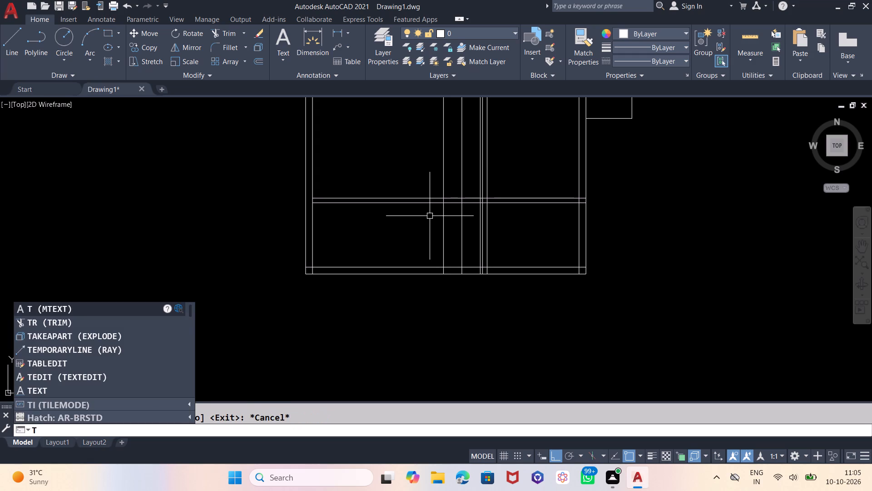
key(Return)
key(Return)
click(438, 214)
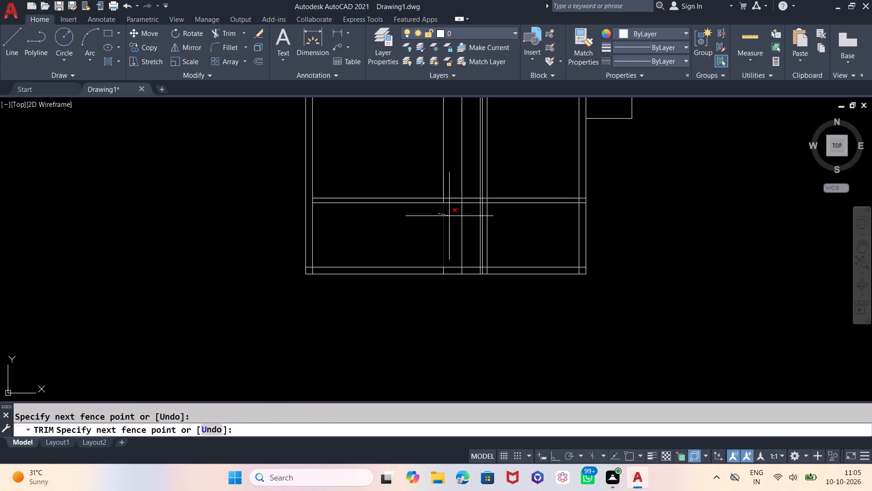
click(466, 218)
click(447, 209)
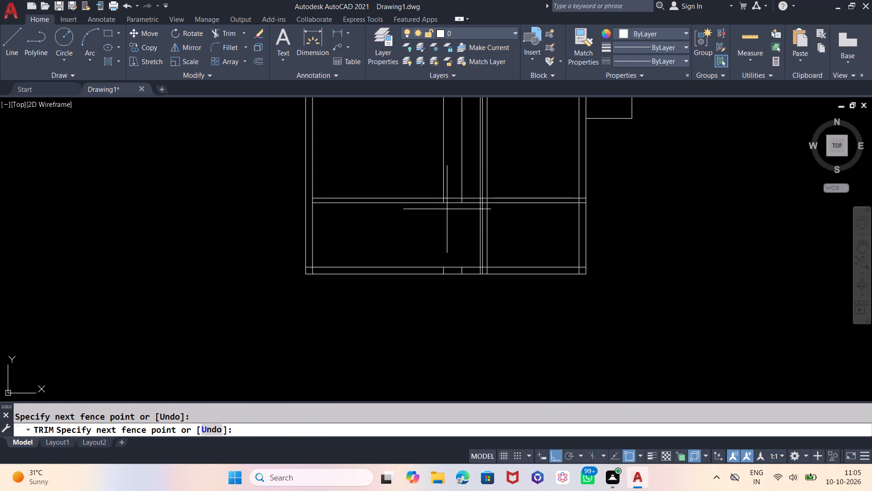
click(465, 178)
drag(465, 178, 466, 182)
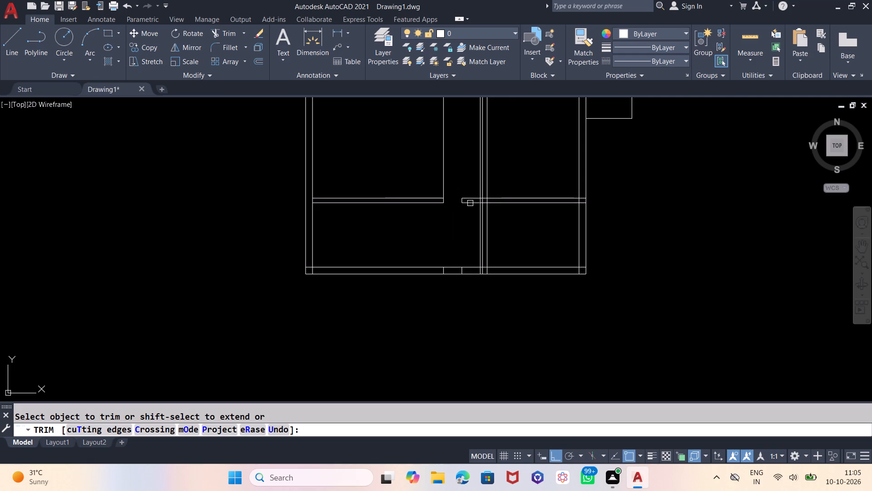
click(471, 204)
click(471, 199)
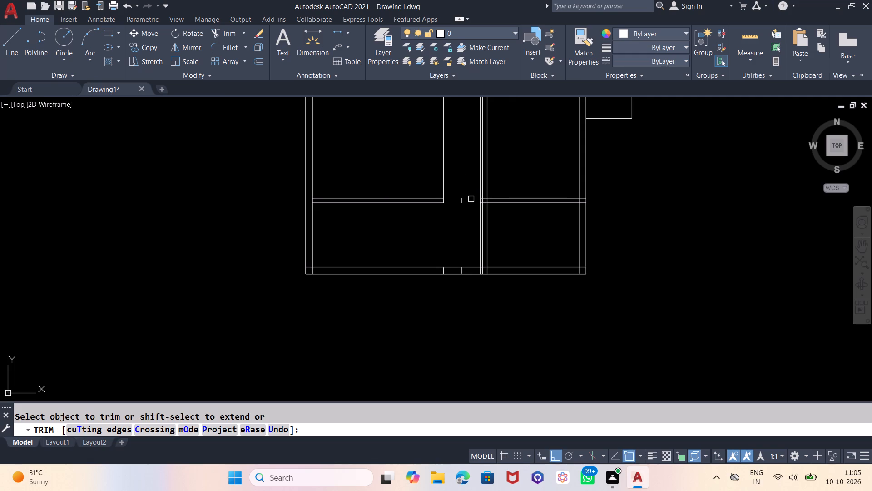
click(464, 201)
click(451, 178)
click(428, 179)
Trim the overlapping lines where the lower vertical inner wall crosses the lower horizontal inner wall, leaving a short stub beside the opening.
scroll(468, 183, up, 2)
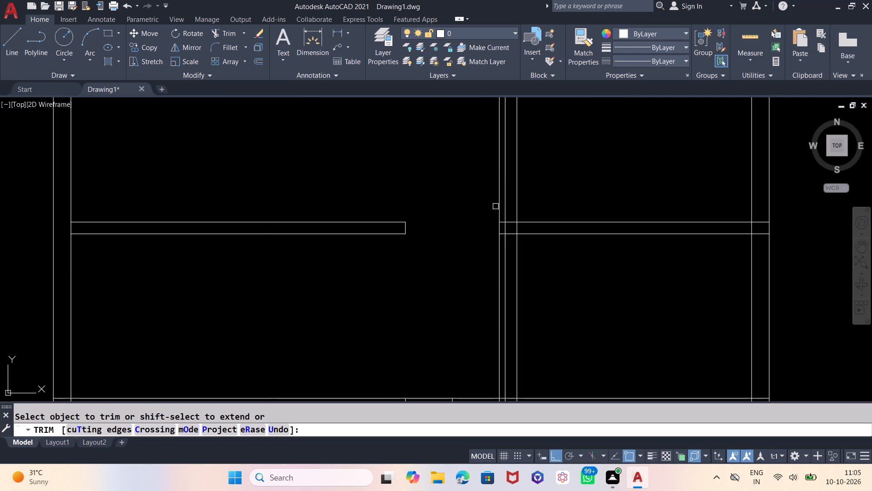
click(497, 202)
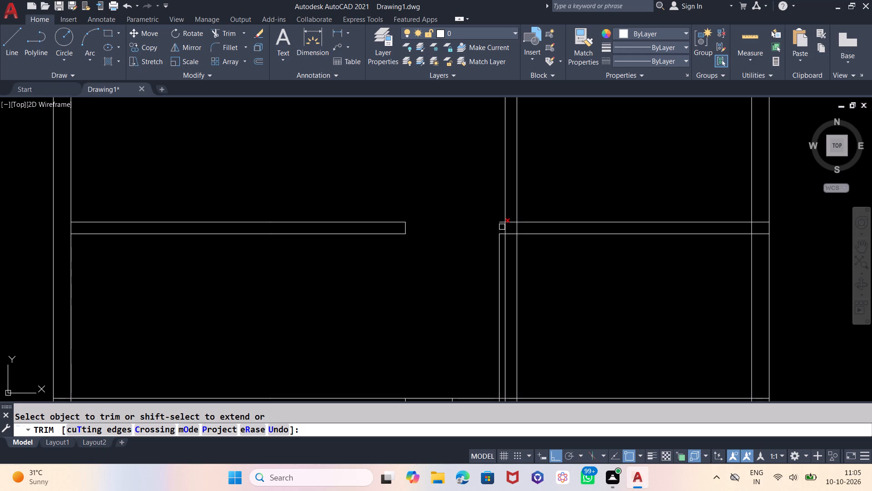
click(507, 225)
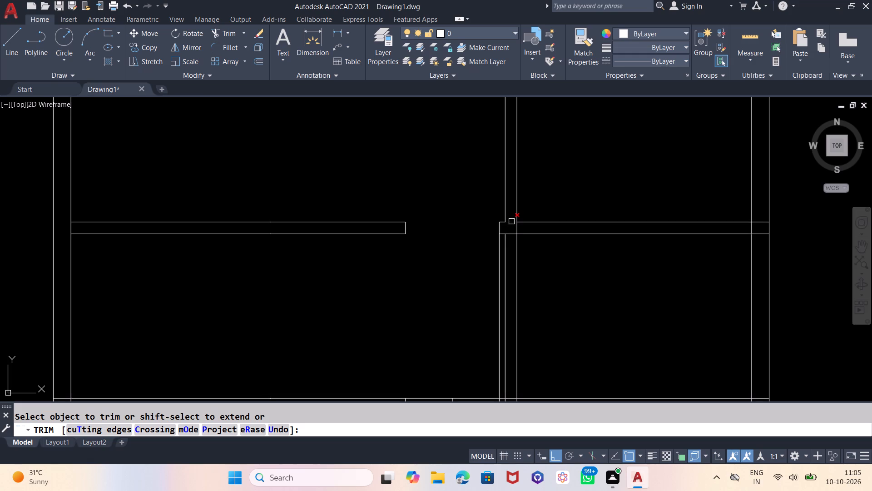
click(511, 221)
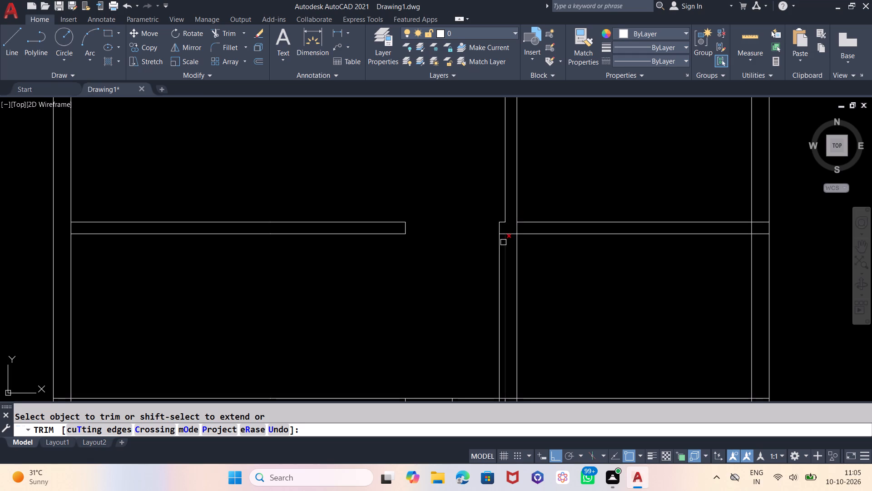
click(500, 245)
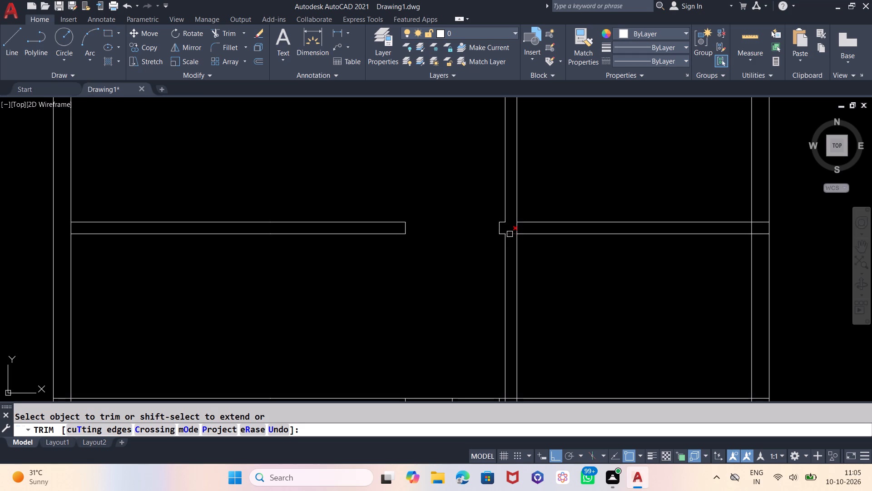
click(510, 234)
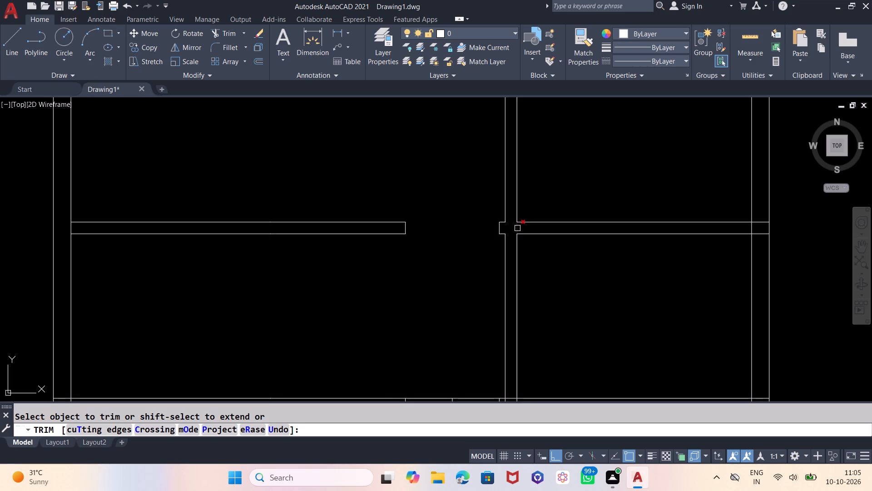
click(517, 228)
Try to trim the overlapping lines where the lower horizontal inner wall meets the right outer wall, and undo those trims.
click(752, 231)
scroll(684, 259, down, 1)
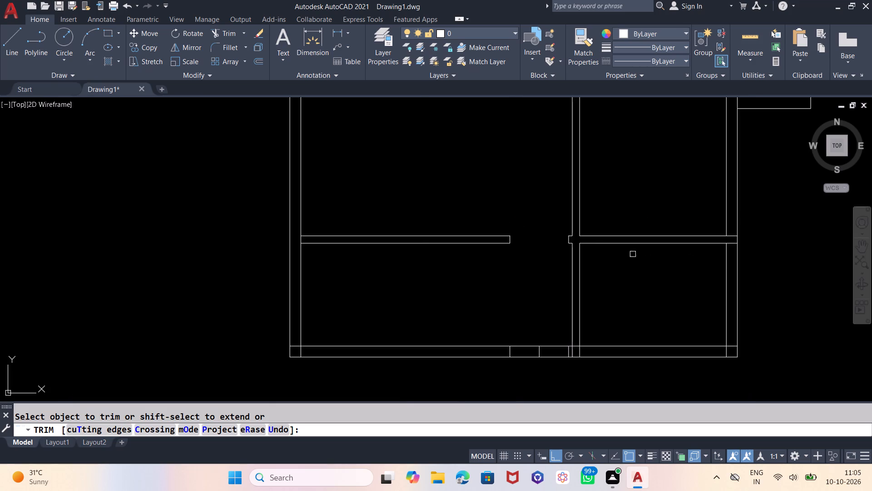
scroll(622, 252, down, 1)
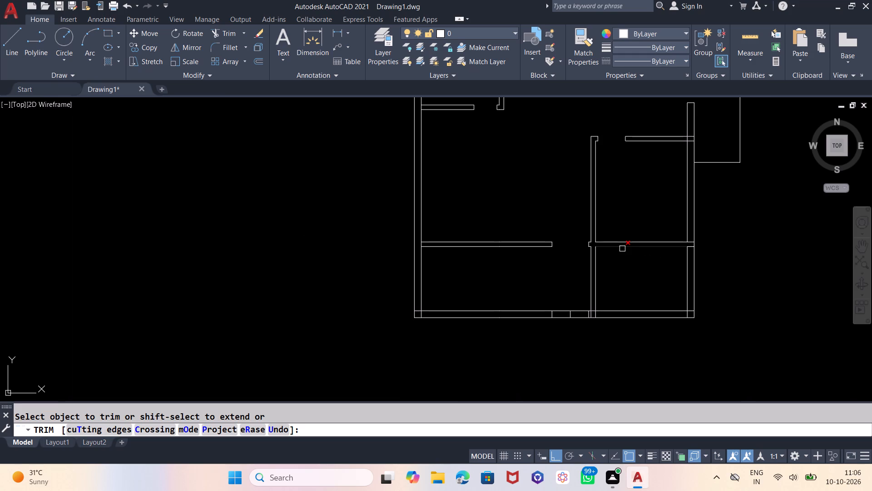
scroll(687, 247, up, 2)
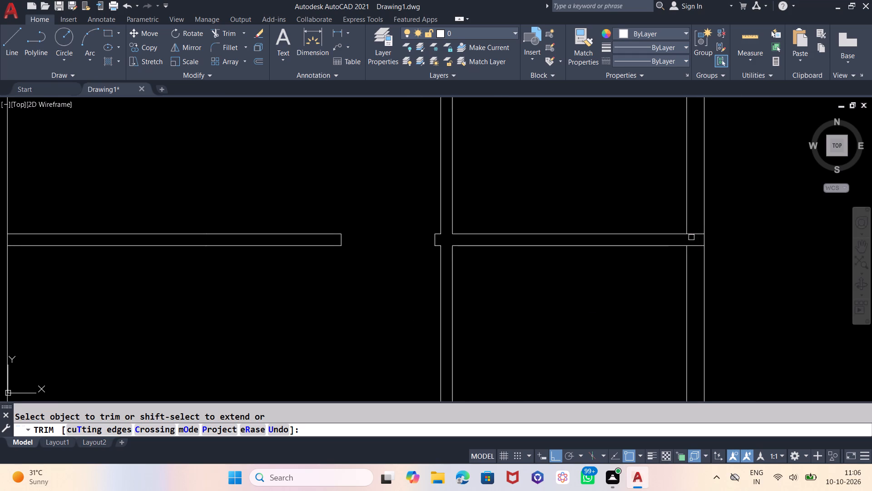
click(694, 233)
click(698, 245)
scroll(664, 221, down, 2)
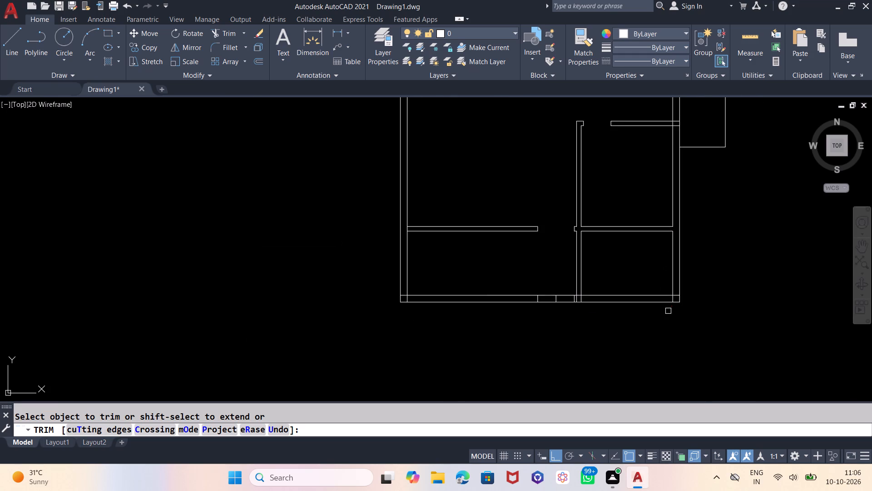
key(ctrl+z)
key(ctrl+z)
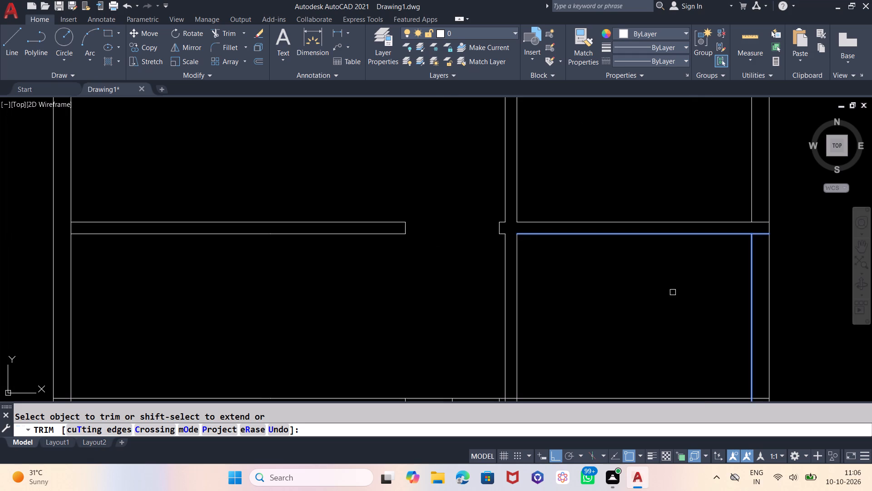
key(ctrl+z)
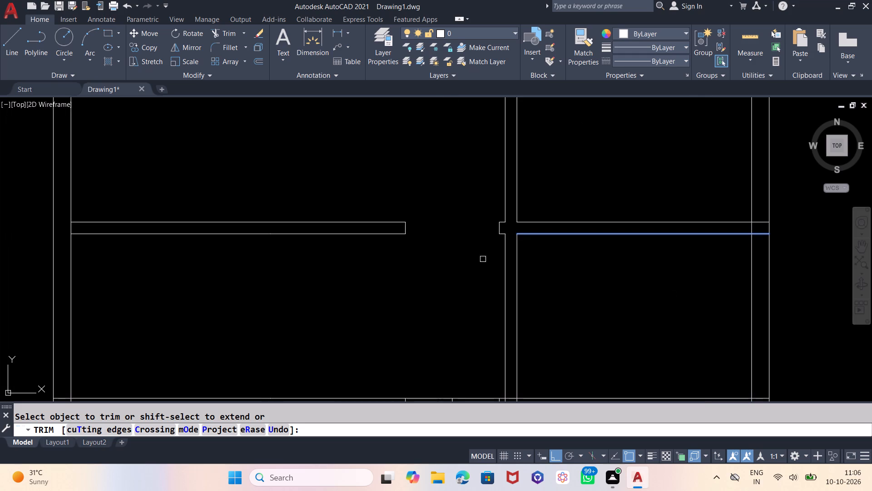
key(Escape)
Draw a line across the lower vertical inner wall, level with the underside of the lower horizontal inner wall.
scroll(486, 210, down, 1)
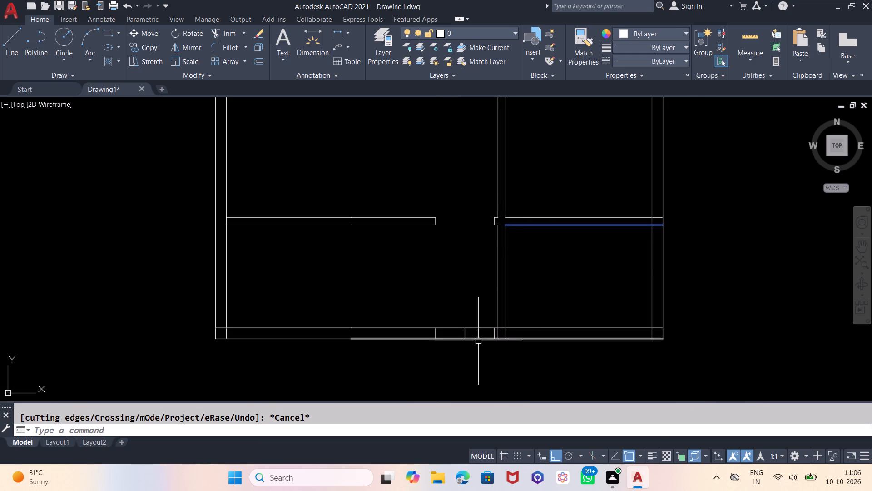
scroll(488, 367, down, 2)
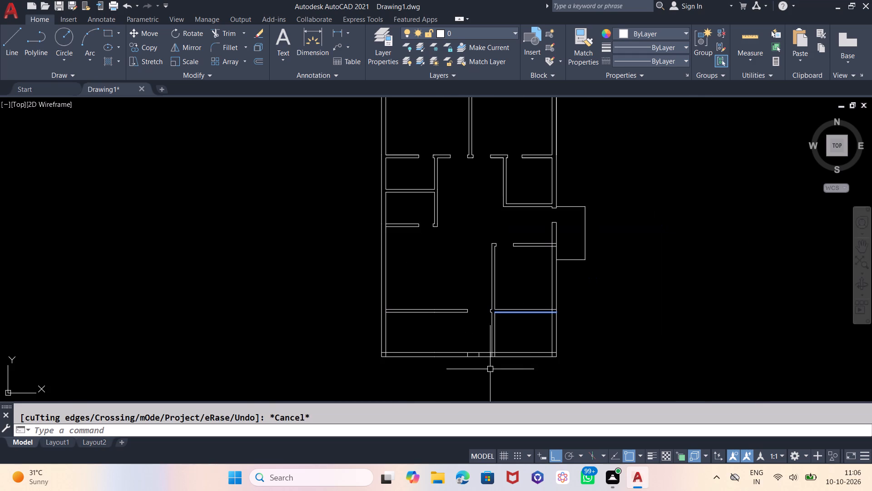
scroll(490, 369, down, 1)
scroll(501, 316, up, 1)
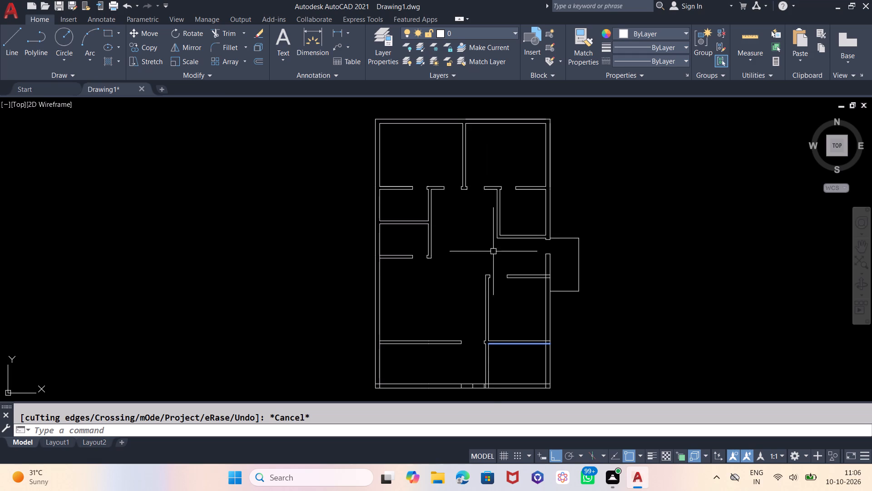
click(8, 40)
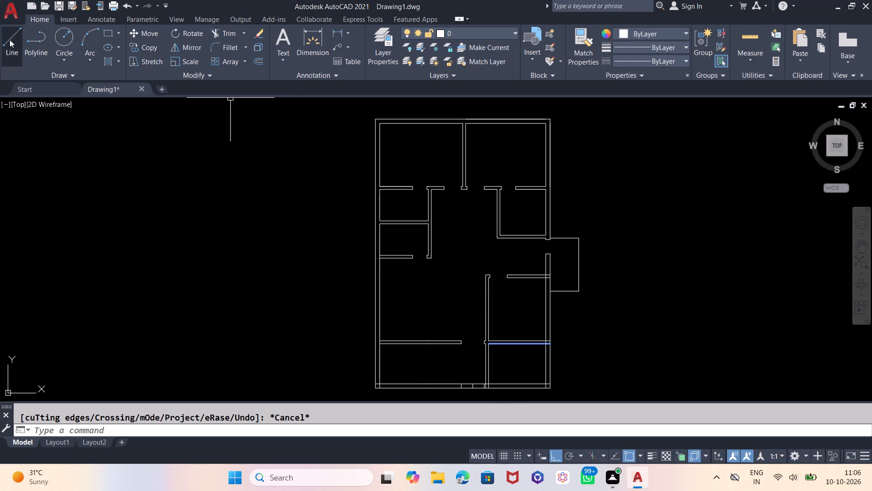
scroll(459, 201, down, 3)
scroll(460, 241, up, 6)
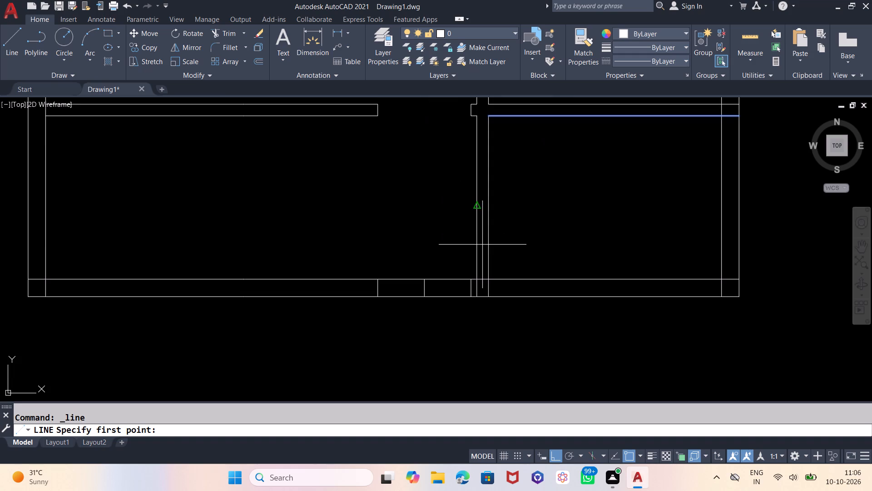
scroll(496, 262, down, 1)
scroll(479, 140, up, 3)
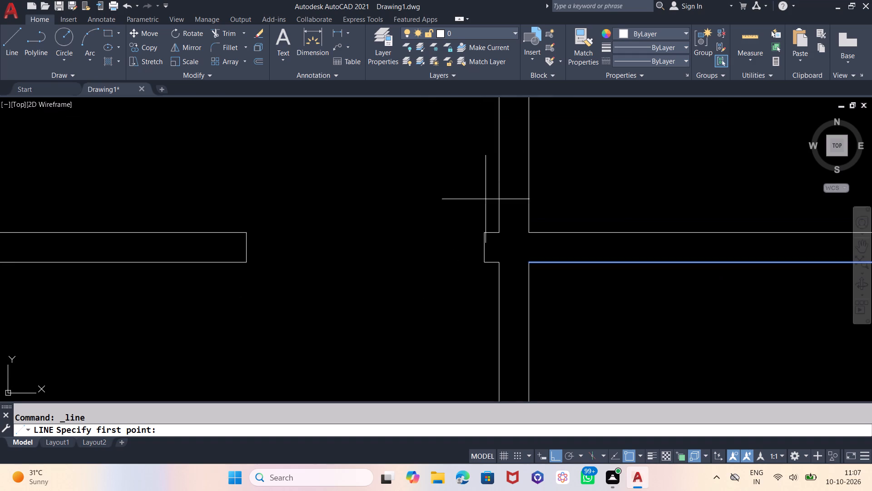
click(498, 264)
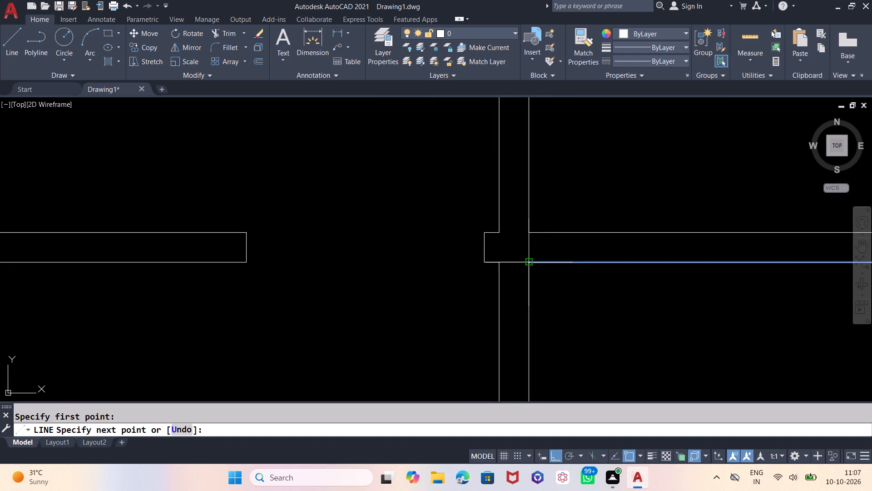
click(529, 264)
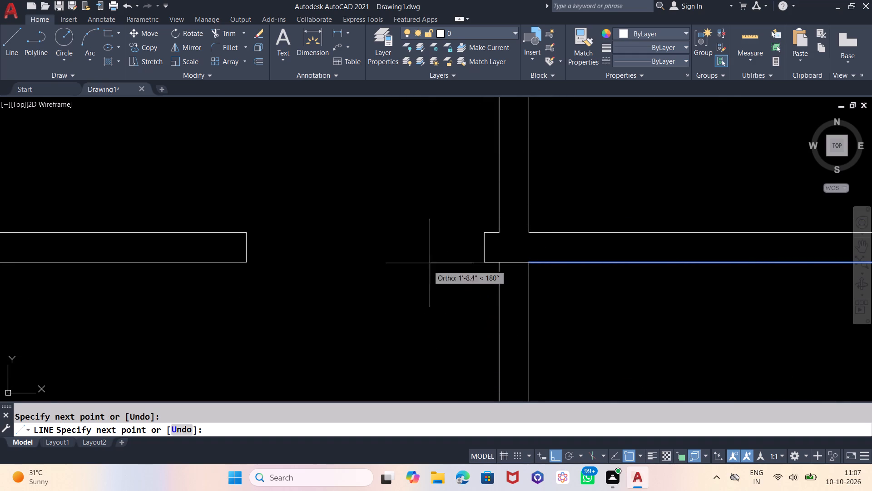
scroll(463, 235, down, 3)
key(Escape)
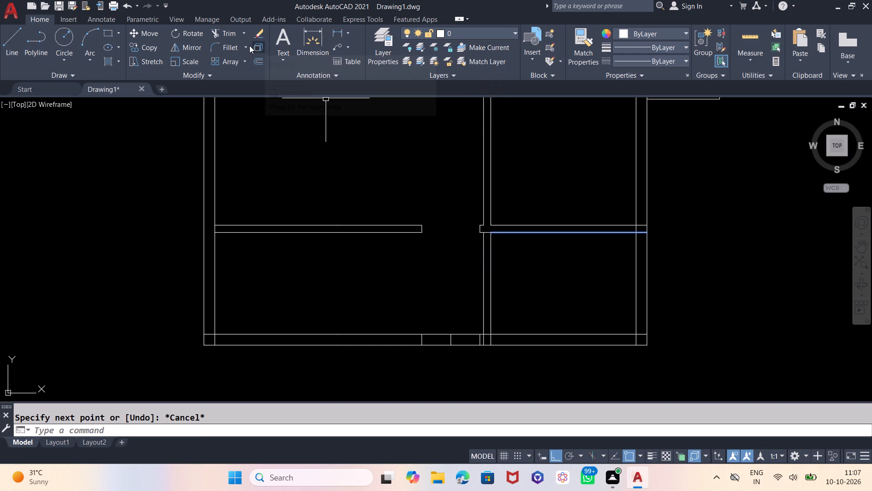
Offset the line across the vertical inner wall 2' downward, repeating from each new line for three offset lines in total.
key(o)
key(Return)
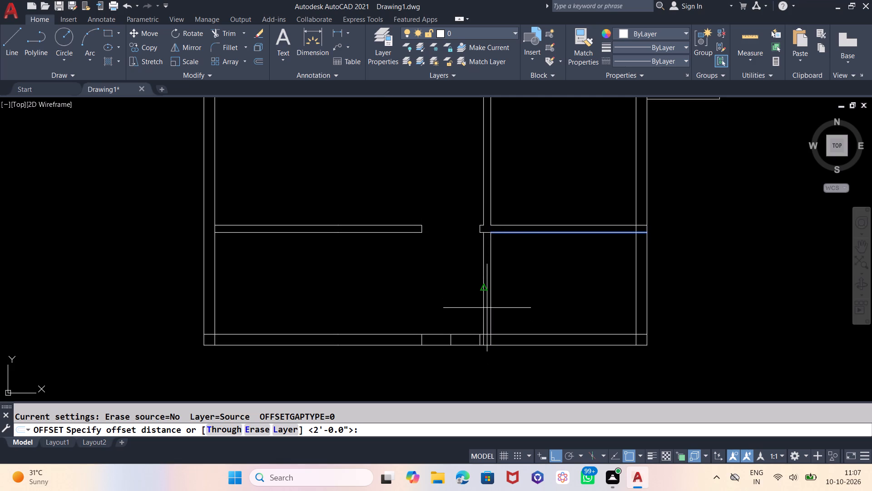
key(2)
key(apostrophe)
key(Return)
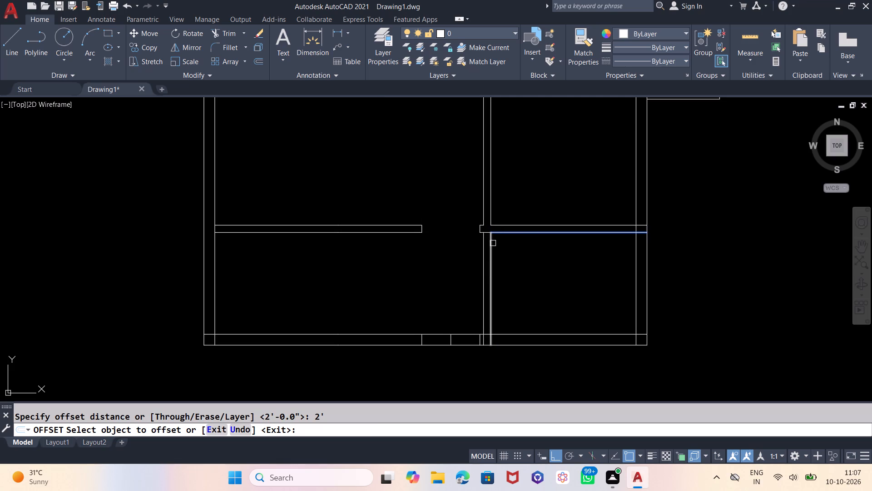
click(488, 232)
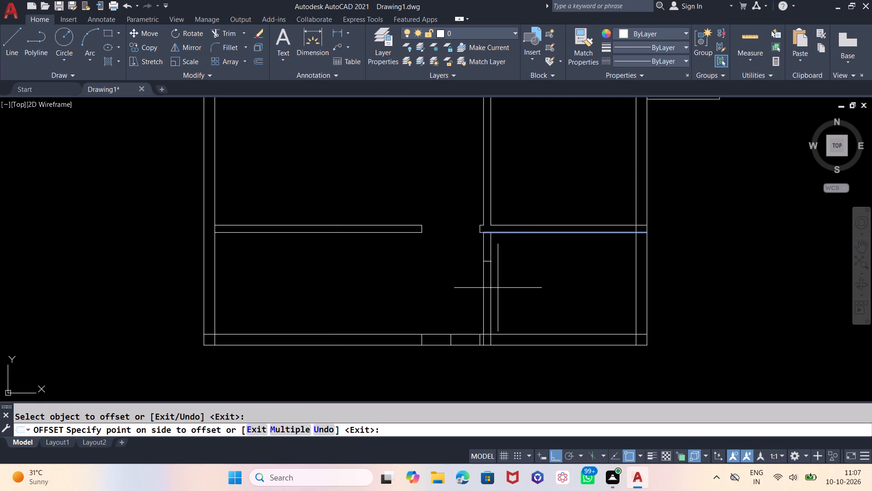
click(498, 288)
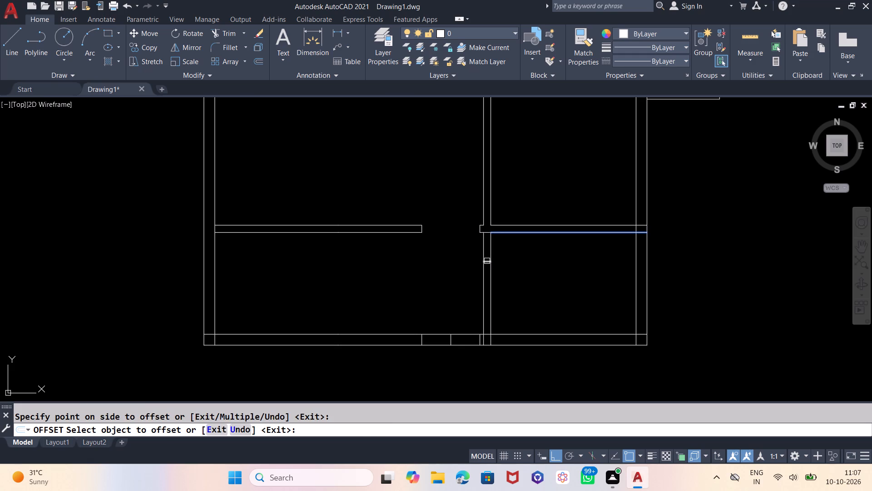
click(487, 261)
click(496, 307)
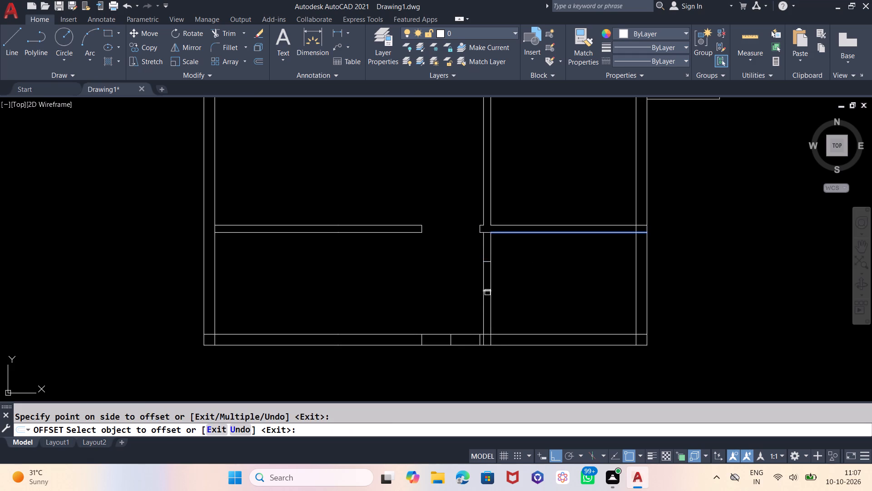
click(487, 292)
click(500, 313)
key(Escape)
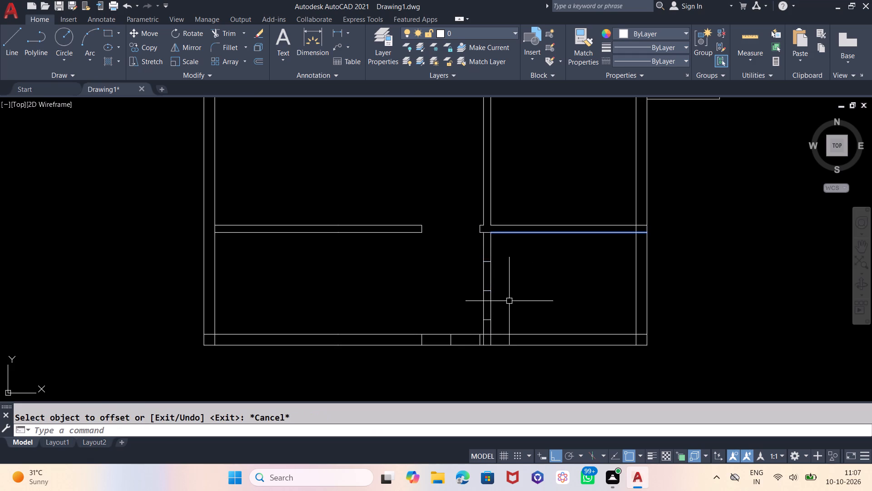
Trim away the lower vertical inner wall between the first and third offset lines, including the middle line, to form an opening.
text(TR)
key(Return)
key(Return)
click(511, 285)
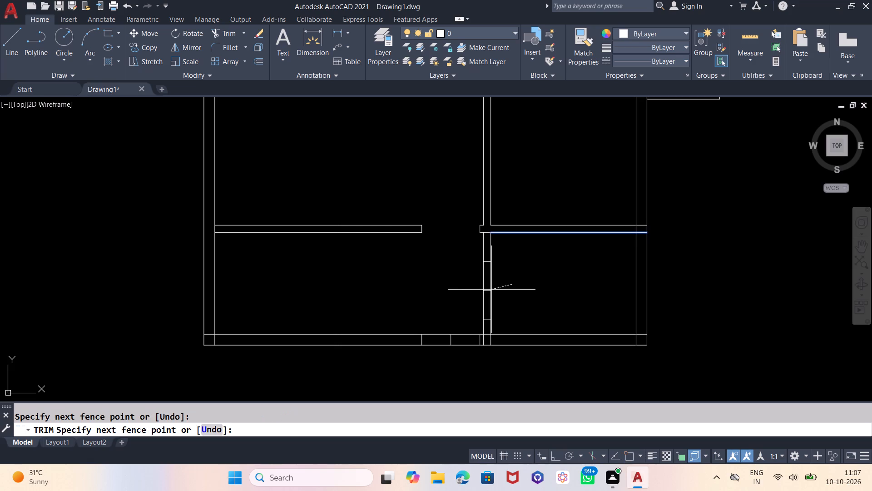
click(476, 292)
click(482, 295)
click(486, 292)
click(490, 295)
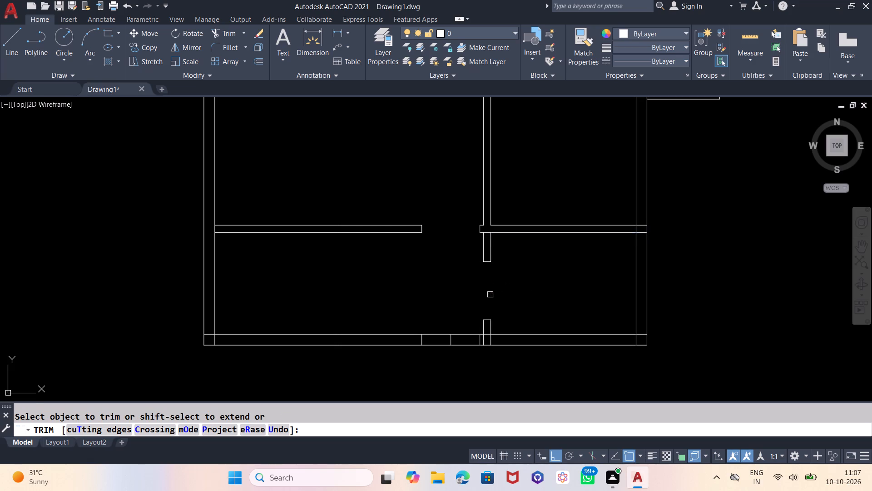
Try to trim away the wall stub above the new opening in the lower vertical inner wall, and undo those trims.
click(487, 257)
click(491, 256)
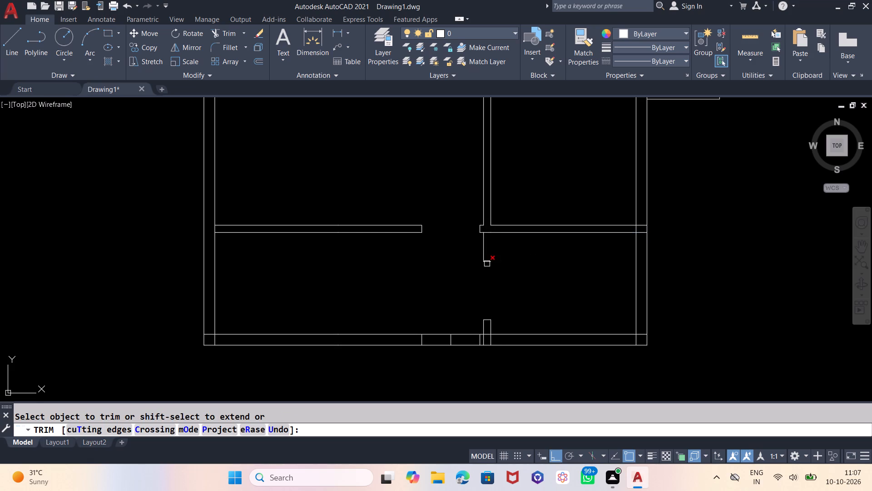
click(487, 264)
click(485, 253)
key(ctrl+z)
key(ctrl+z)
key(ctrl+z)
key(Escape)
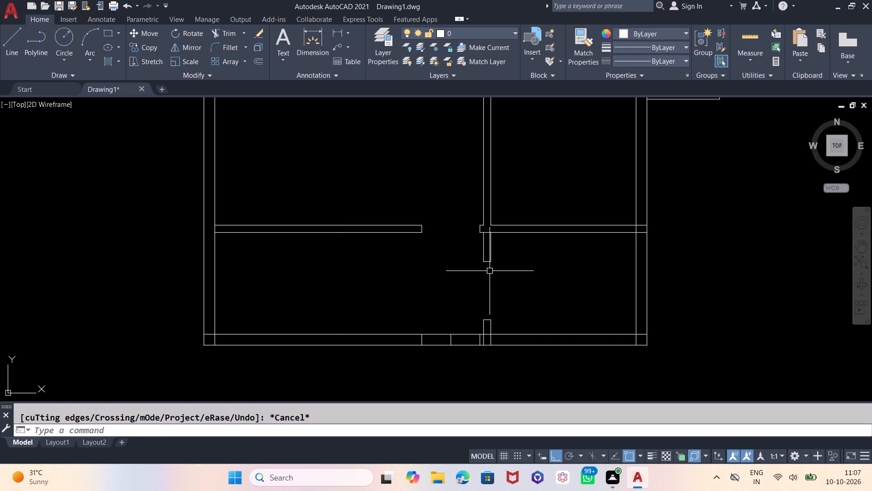
Offset the end line of the wall stub above the opening 10" upward.
key(o)
key(Return)
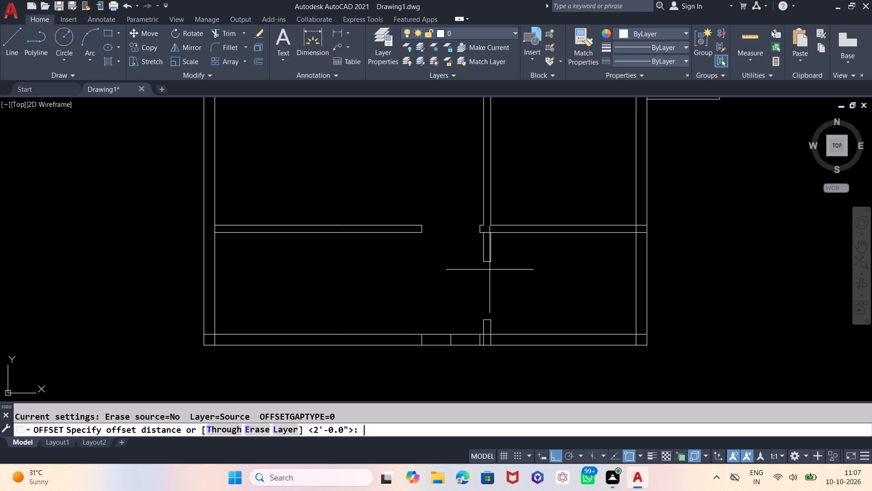
text(10)
key(Return)
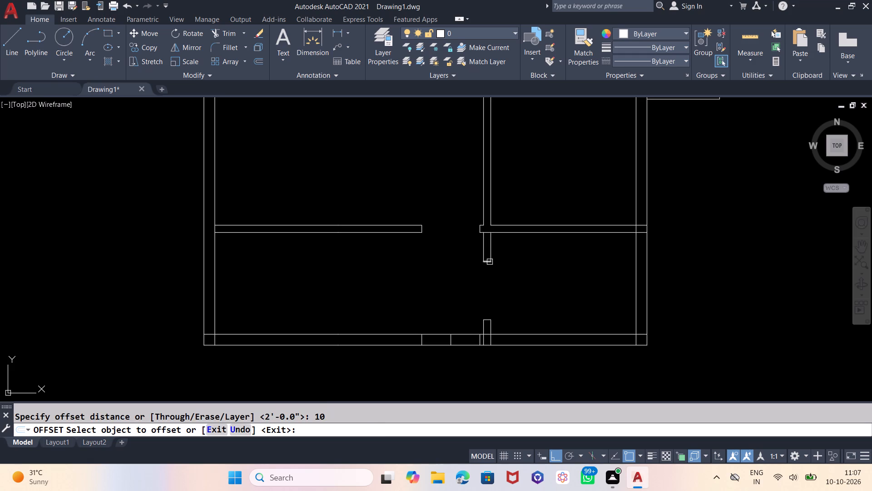
click(490, 262)
click(491, 238)
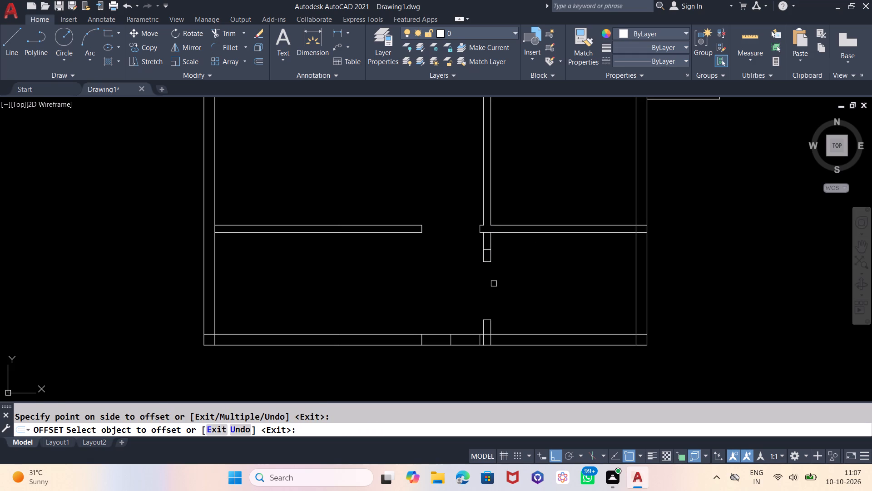
key(Escape)
Trim the upper wall stub below the new offset line, shortening the stub and enlarging the opening.
key(t)
key(r)
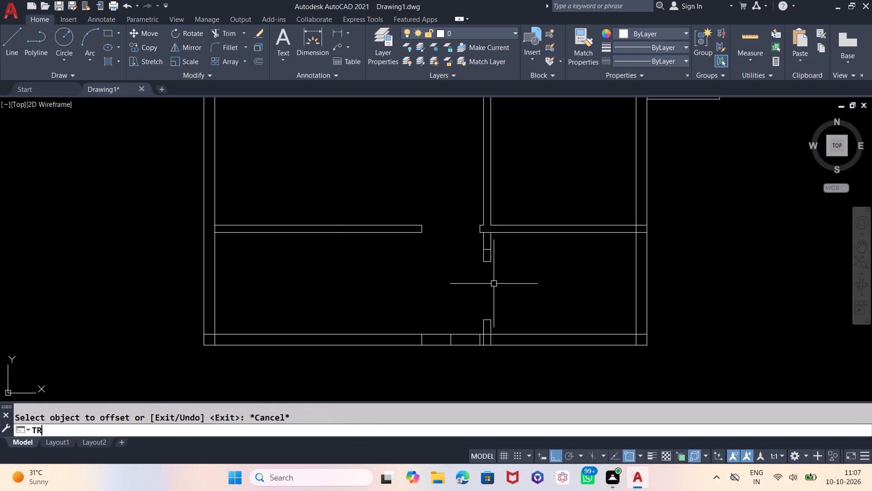
key(Return)
key(Return)
click(499, 260)
click(485, 262)
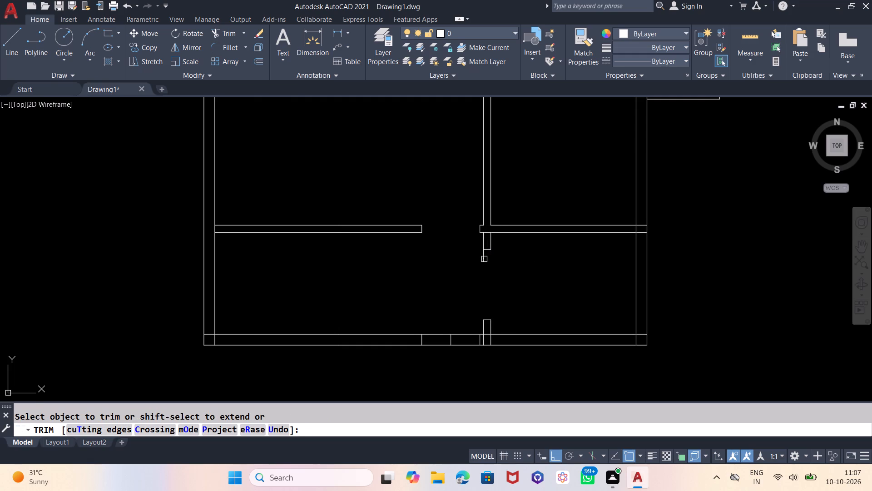
click(484, 260)
Draw a vertical line across the opening in the lower vertical inner wall, joining the midpoints of the two wall ends.
click(6, 36)
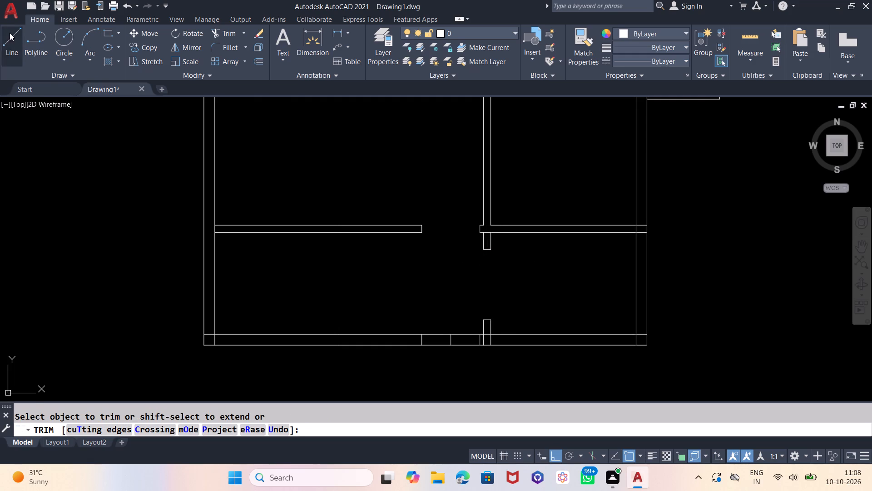
scroll(487, 297, up, 1)
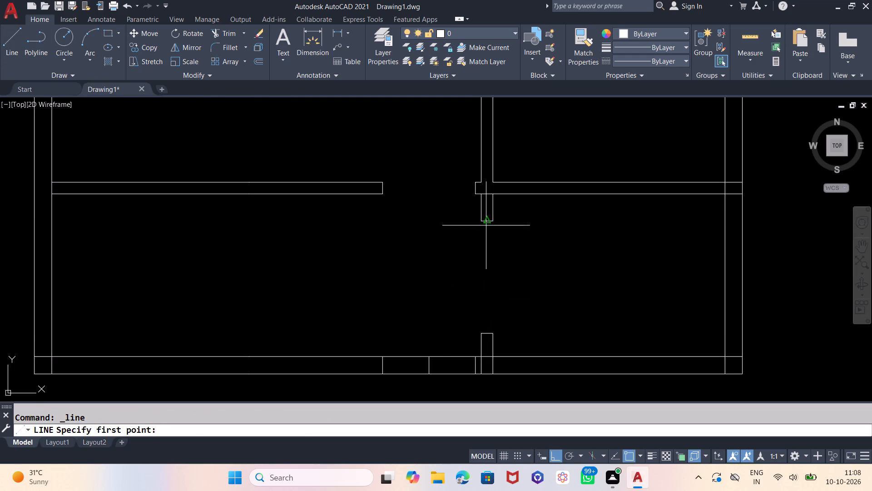
click(487, 223)
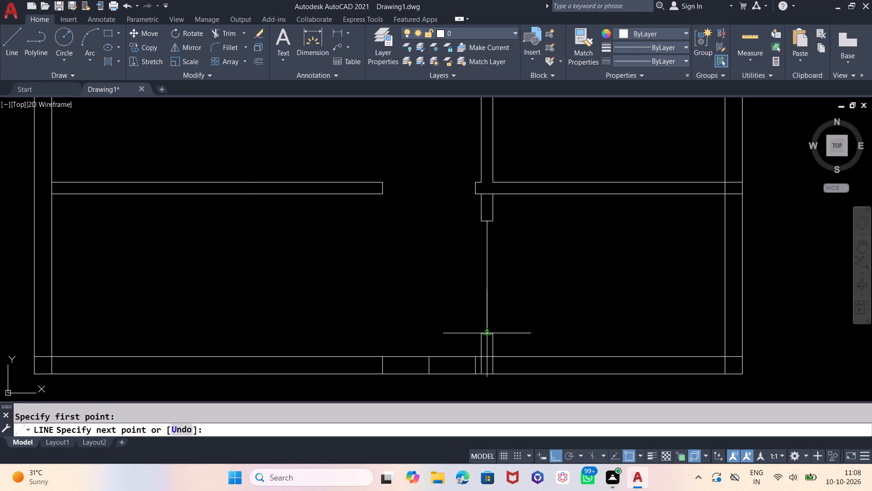
click(487, 333)
key(Escape)
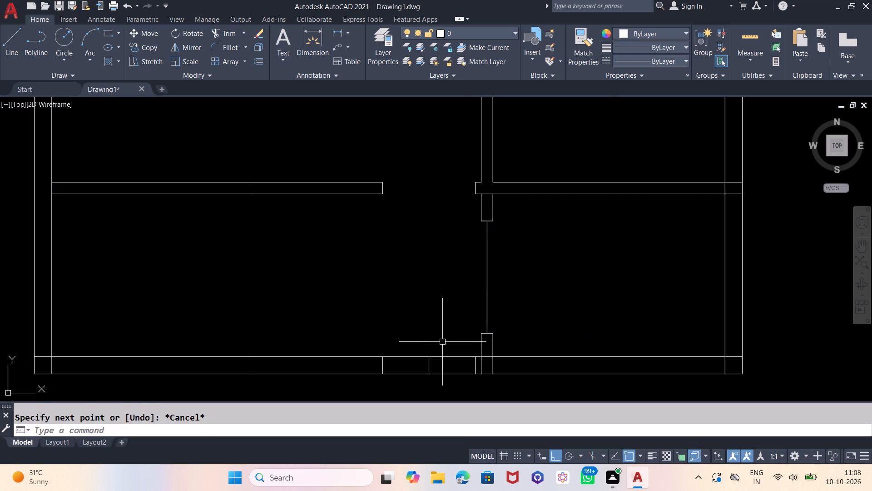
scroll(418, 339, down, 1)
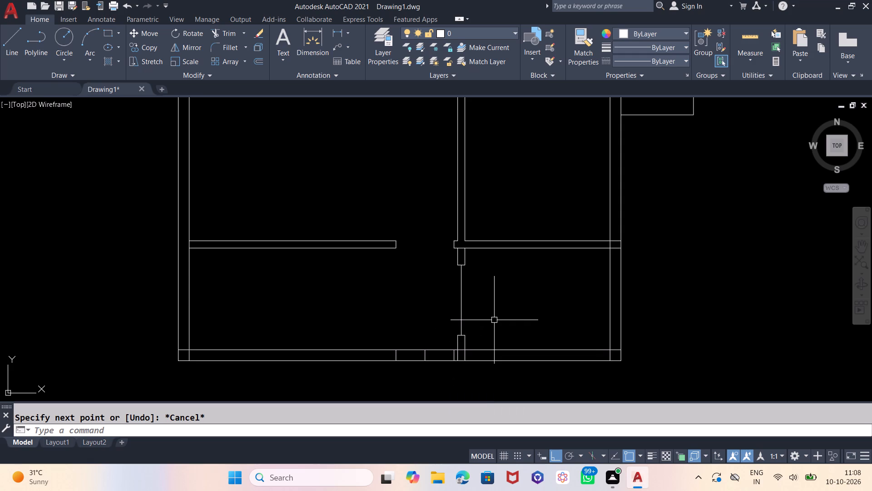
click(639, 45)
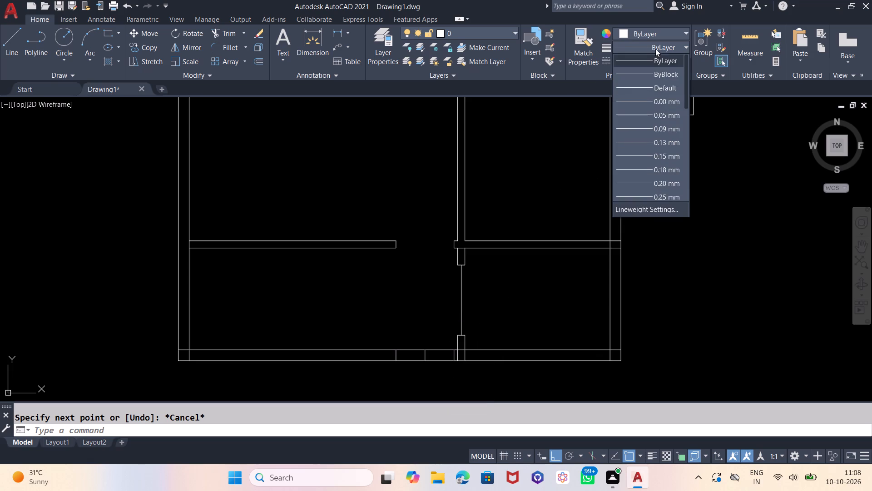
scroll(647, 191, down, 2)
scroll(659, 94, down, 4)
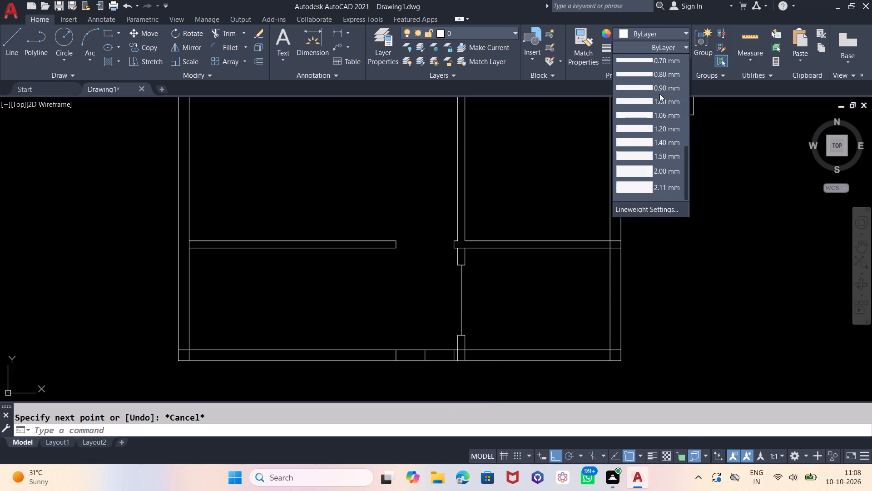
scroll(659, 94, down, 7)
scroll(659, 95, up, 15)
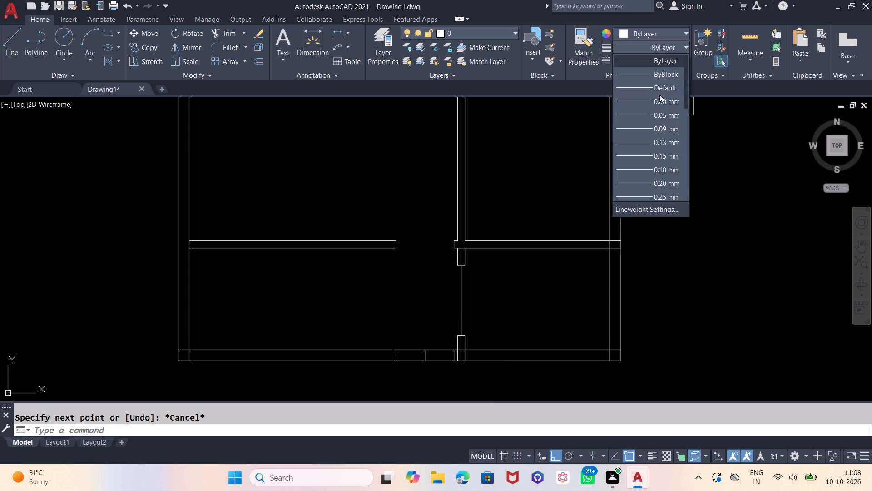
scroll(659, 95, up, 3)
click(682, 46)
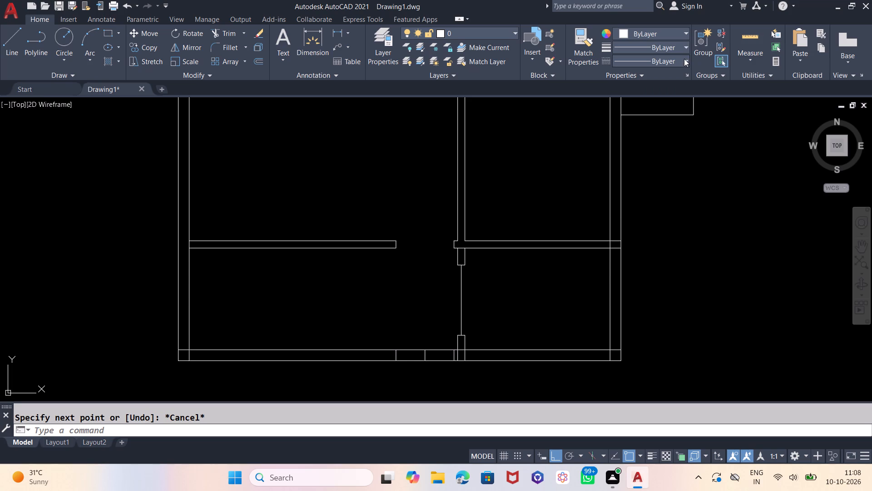
Load the JIS_09_08 (2SASEN8) linetype from acadiso.lin into the drawing.
click(684, 59)
scroll(663, 106, down, 1)
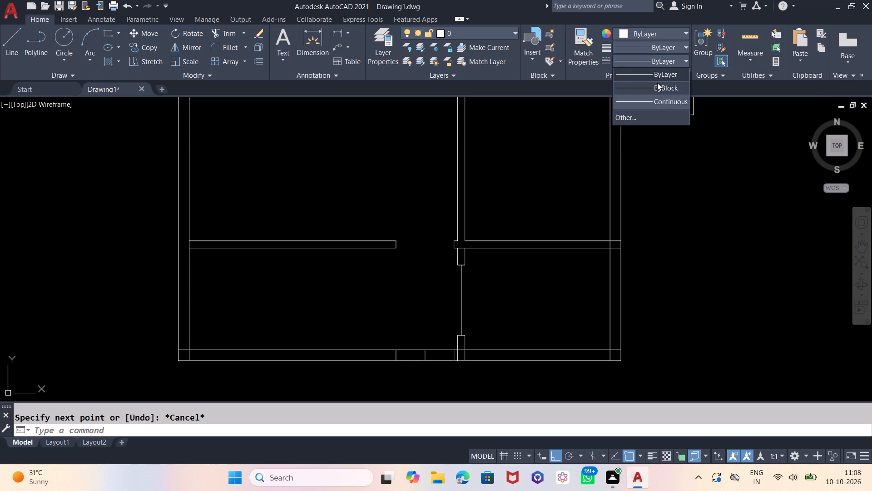
scroll(657, 83, down, 4)
click(635, 118)
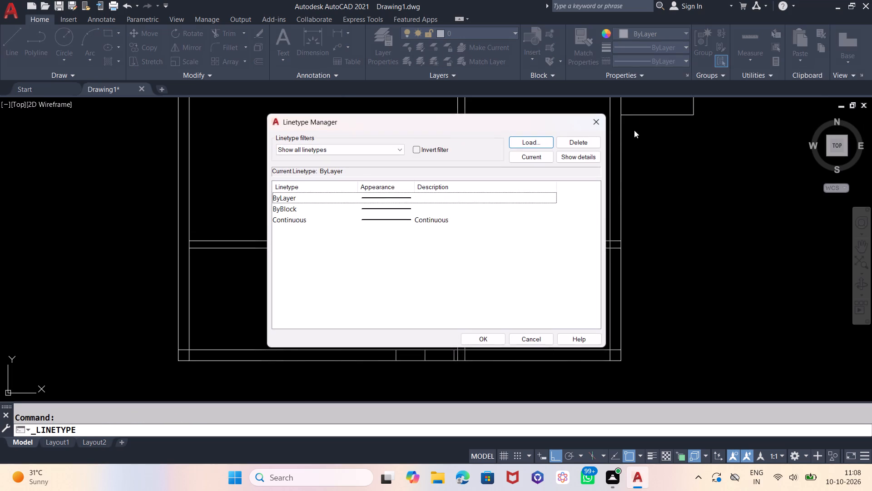
click(540, 142)
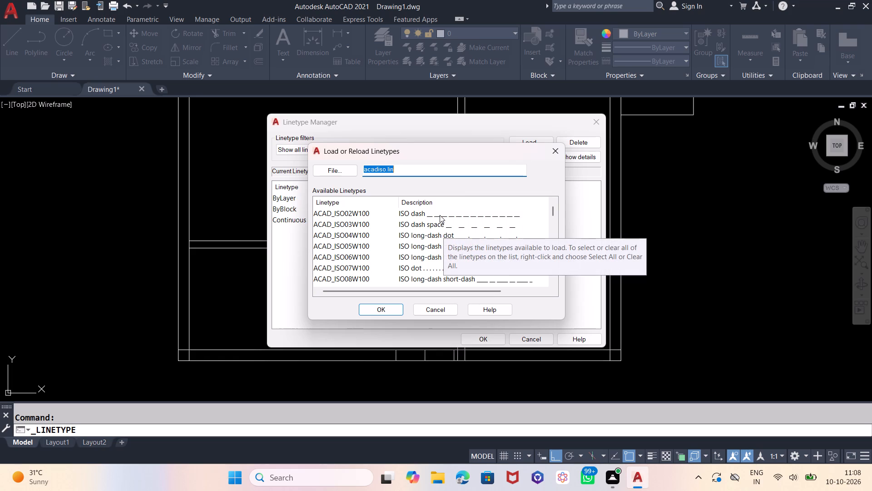
scroll(444, 221, down, 1)
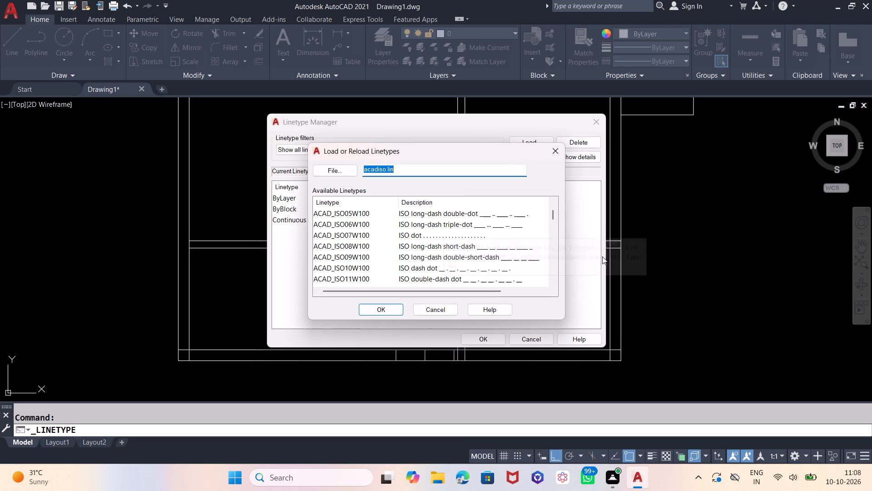
scroll(507, 245, down, 2)
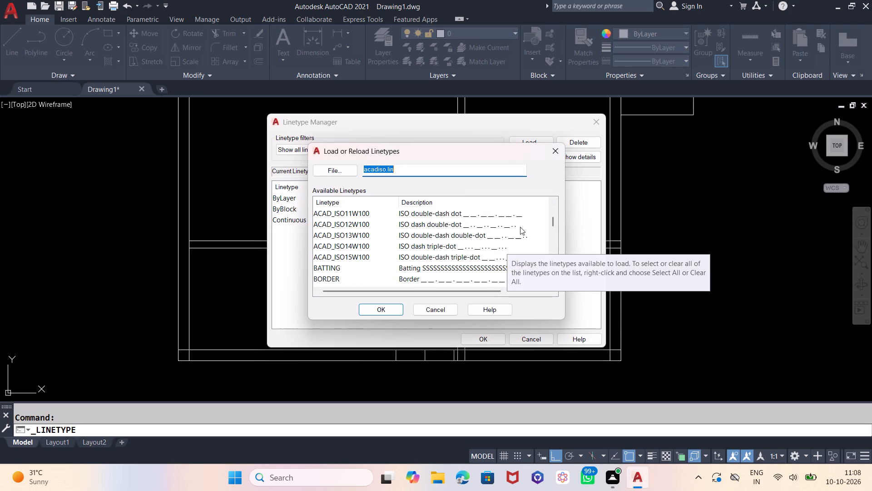
scroll(394, 223, down, 1)
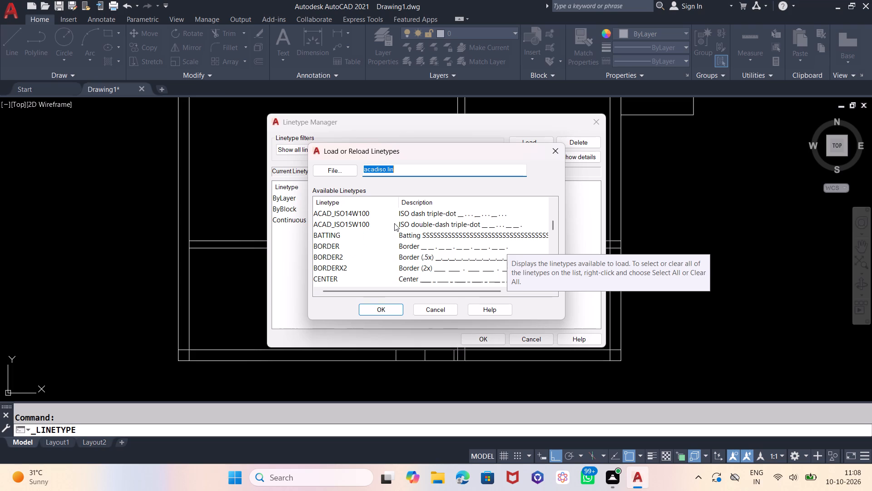
scroll(394, 223, down, 2)
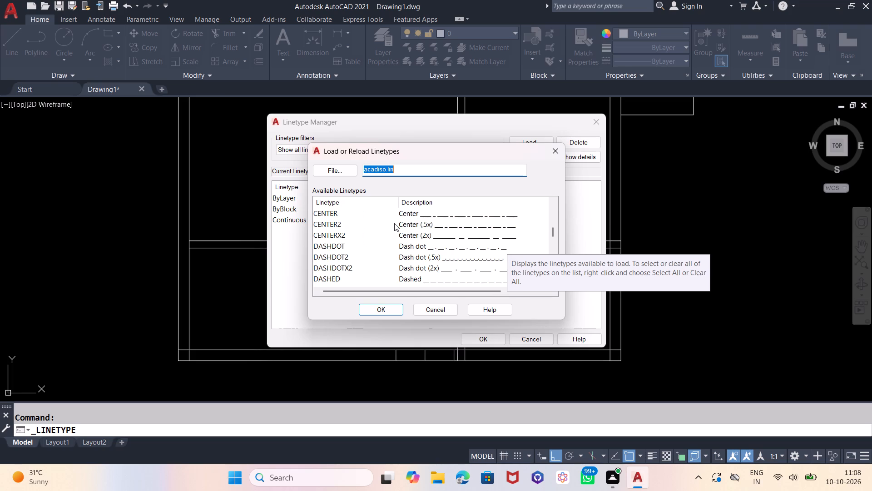
scroll(394, 223, down, 1)
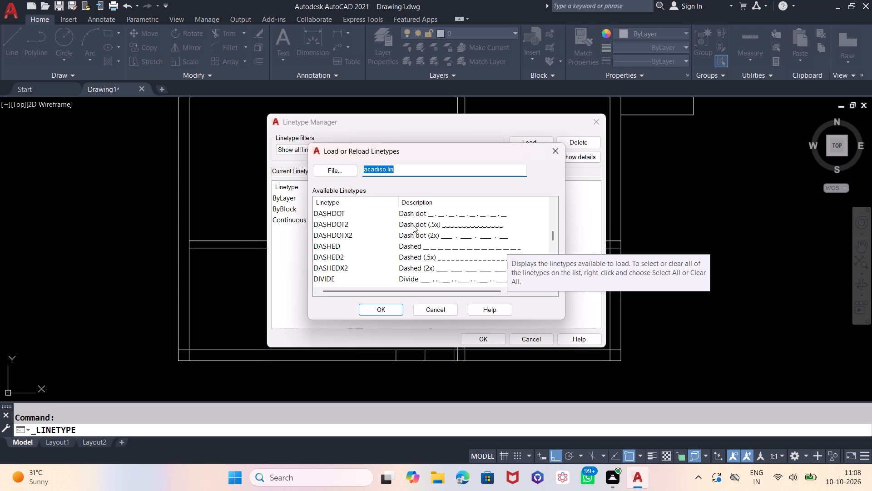
scroll(412, 225, down, 2)
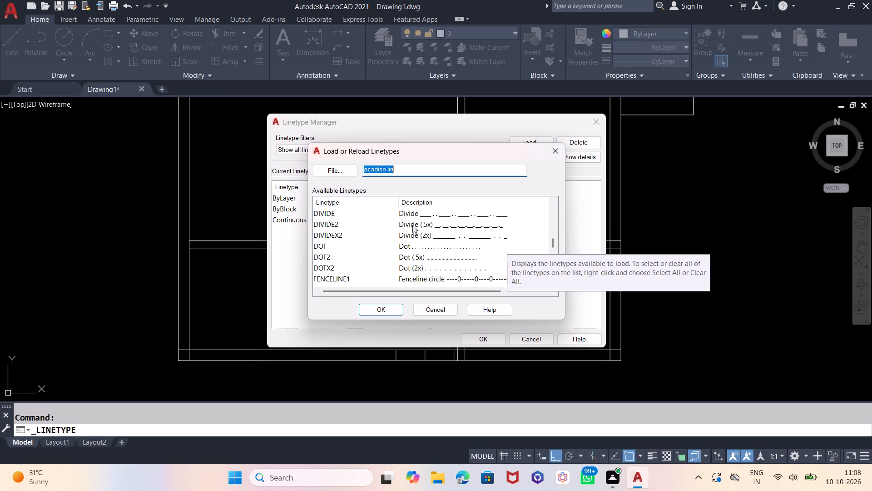
scroll(412, 225, down, 1)
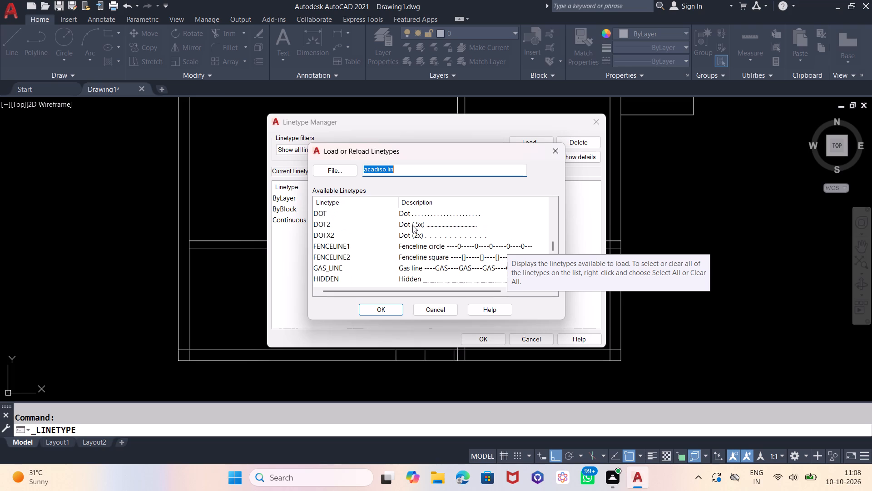
scroll(412, 225, down, 3)
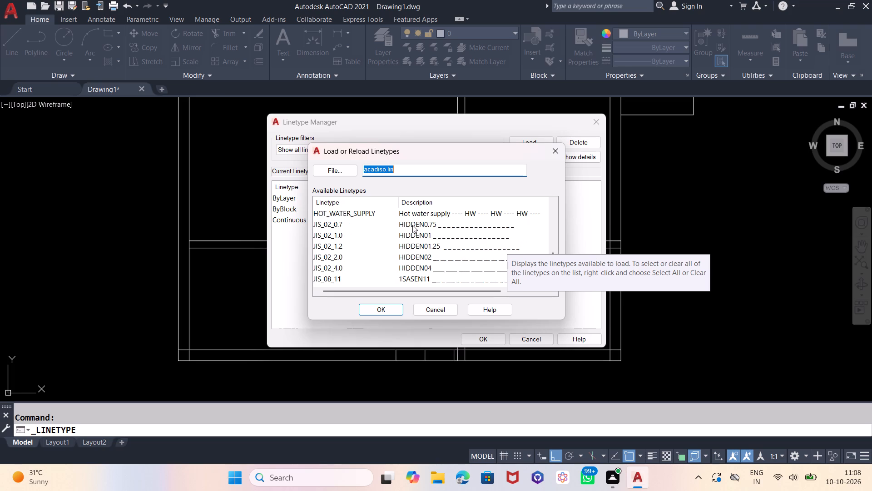
scroll(412, 225, down, 3)
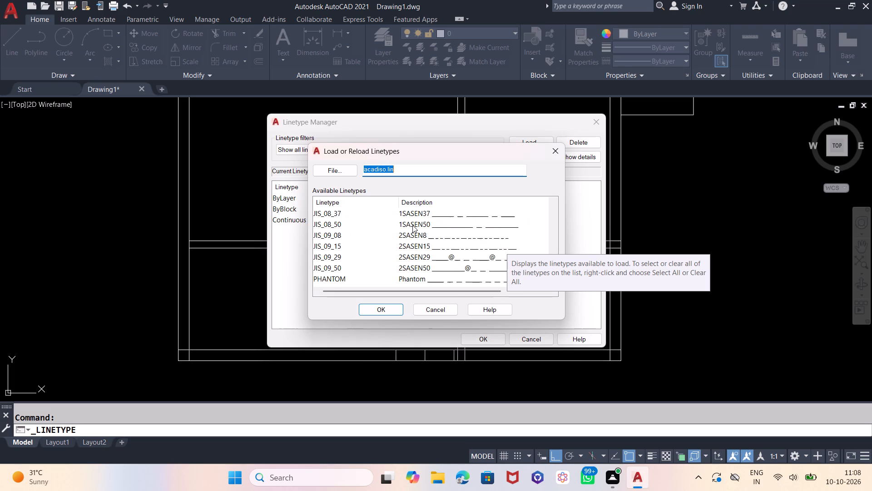
scroll(412, 225, down, 1)
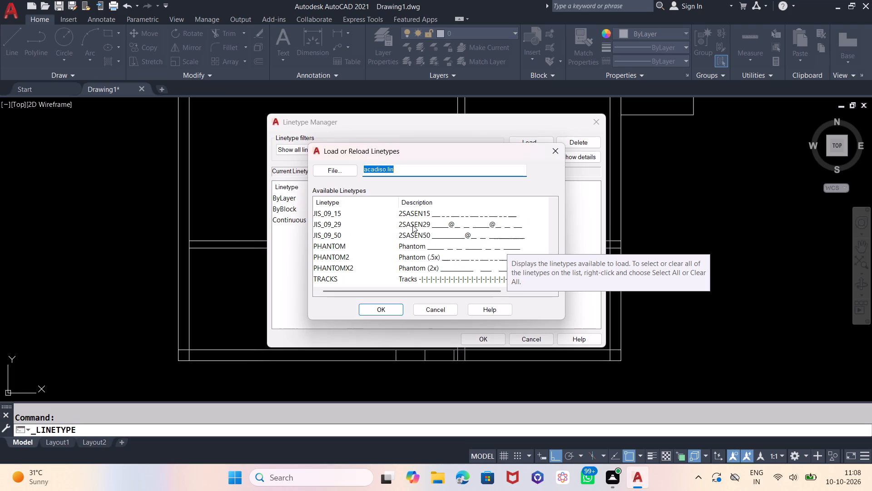
scroll(412, 225, down, 4)
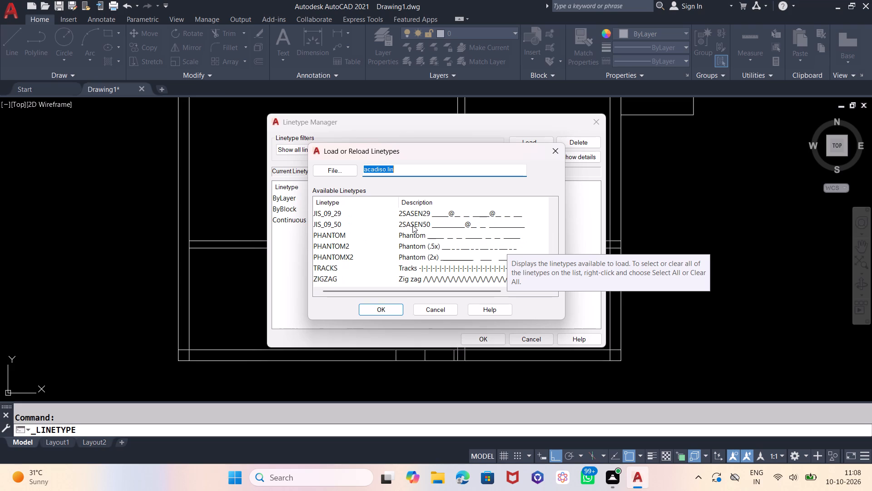
scroll(415, 231, down, 2)
scroll(432, 231, up, 2)
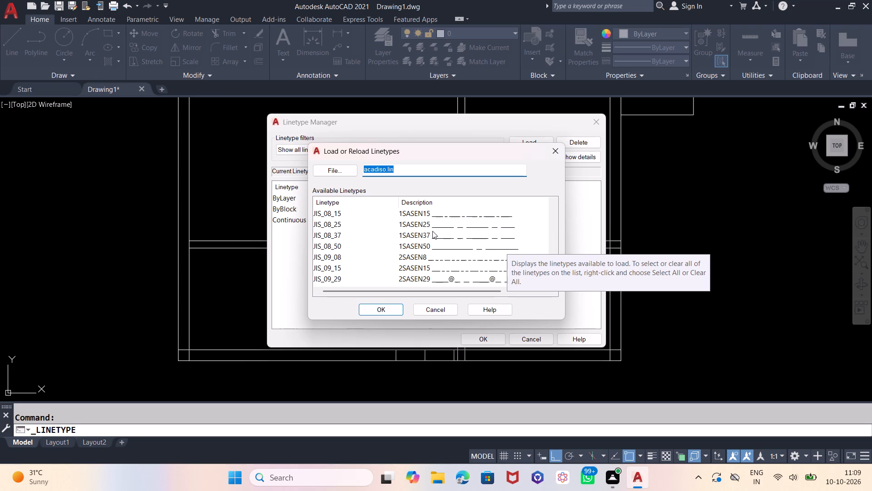
click(445, 260)
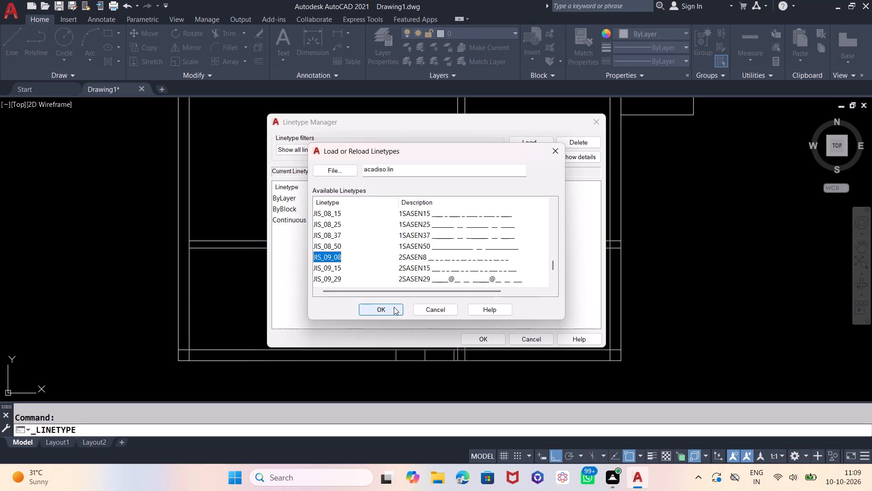
click(394, 307)
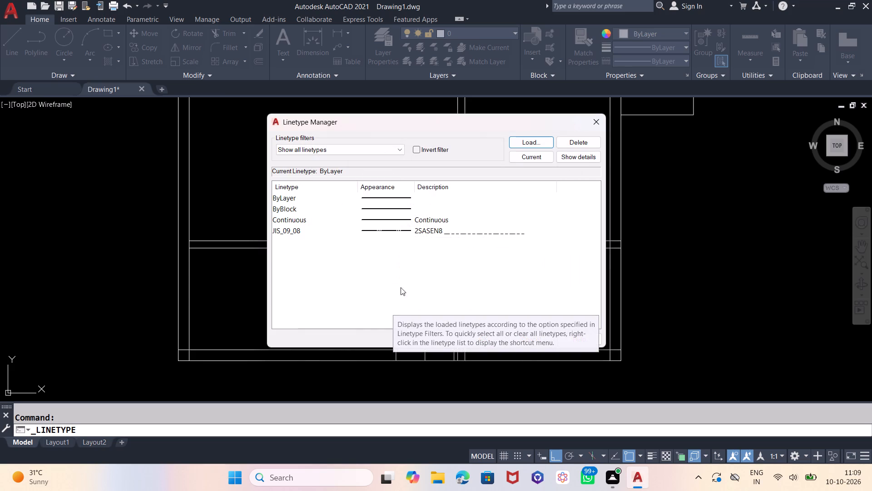
click(445, 230)
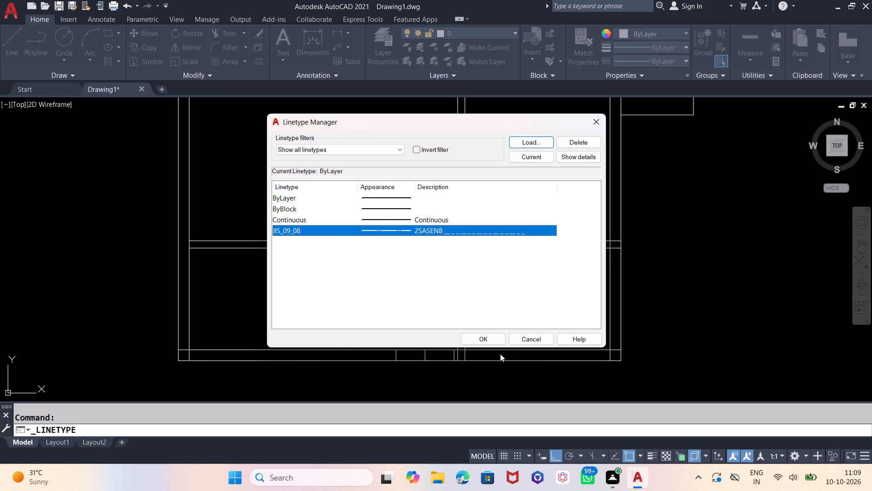
click(494, 341)
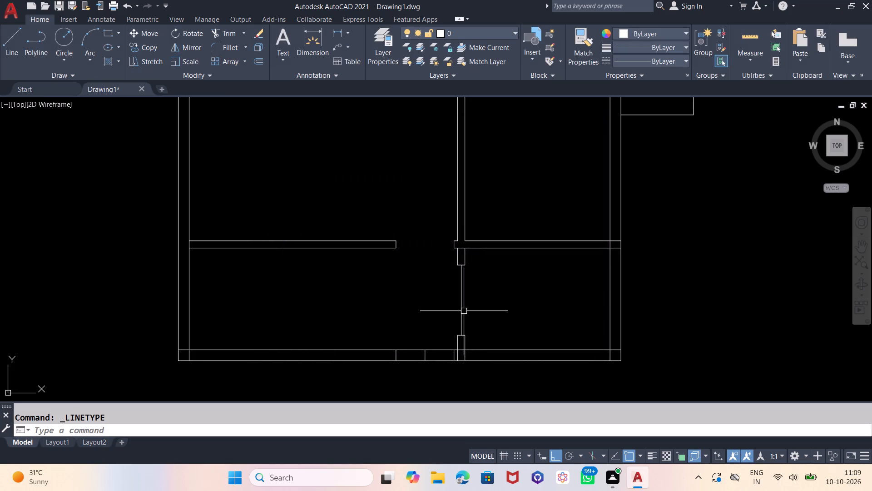
Assign the JIS_09_08 linetype to the vertical line across the opening in the lower vertical inner wall.
click(462, 303)
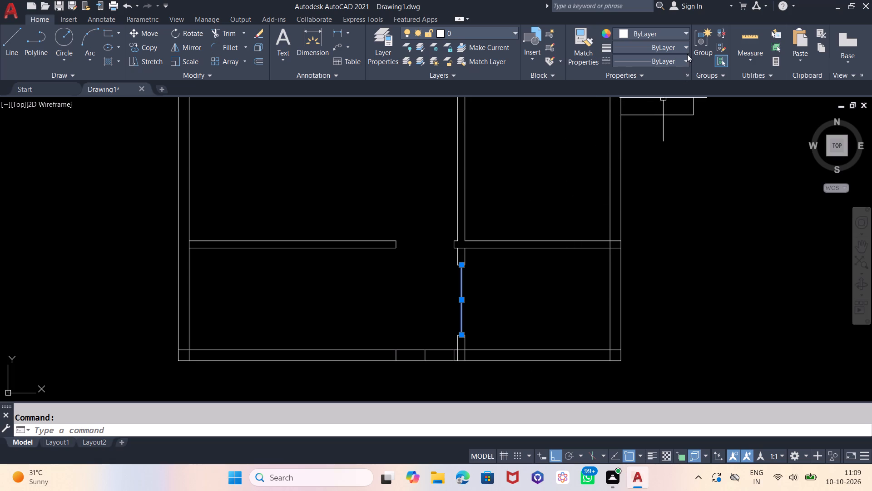
click(681, 58)
click(657, 111)
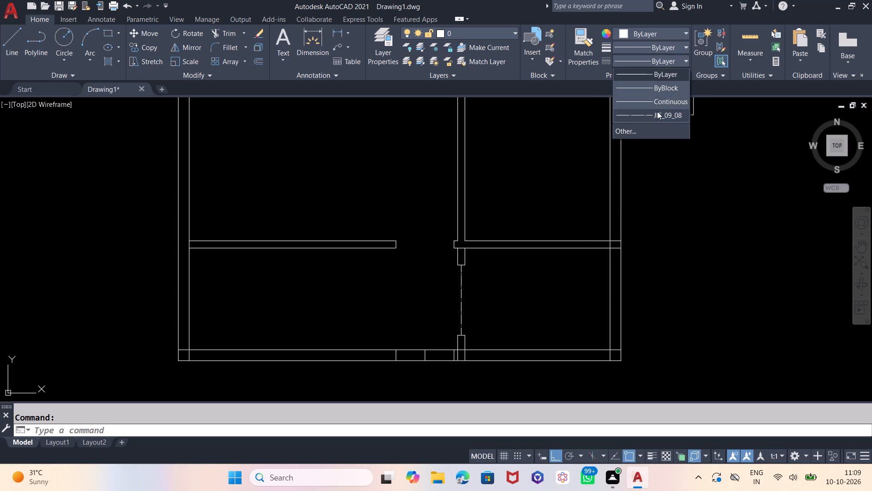
click(719, 268)
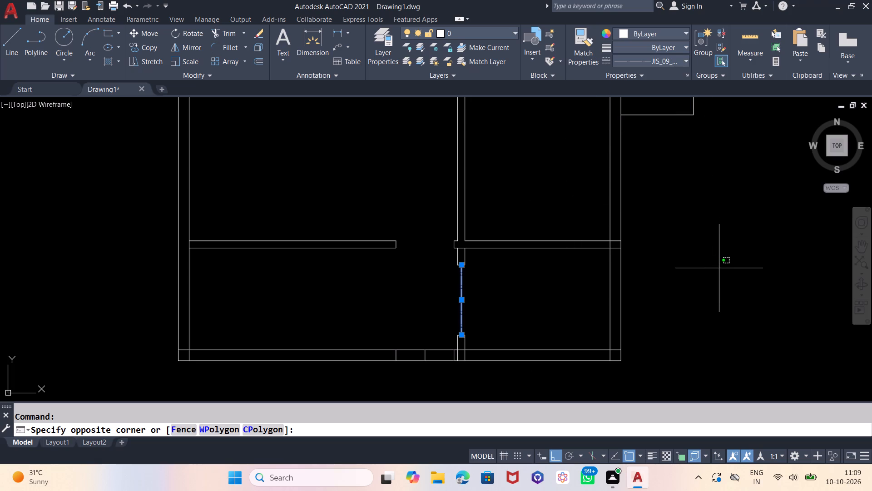
key(Escape)
key(Escape)
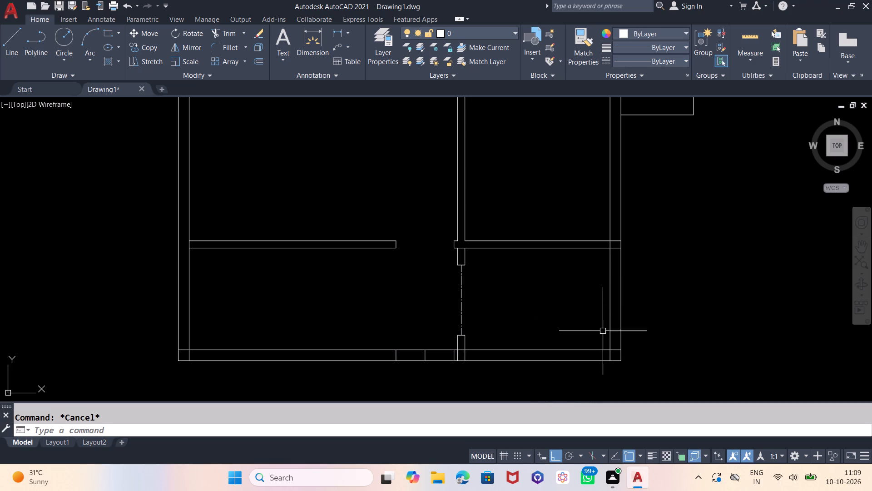
Draw a short horizontal line outward from the right outer wall's outer face, in line with the horizontal inner wall's lower edge.
click(4, 35)
click(620, 246)
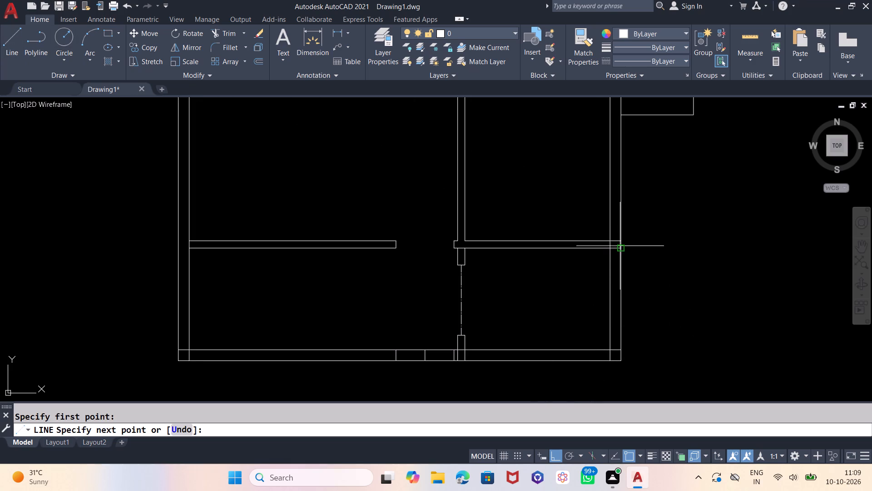
click(629, 242)
key(Escape)
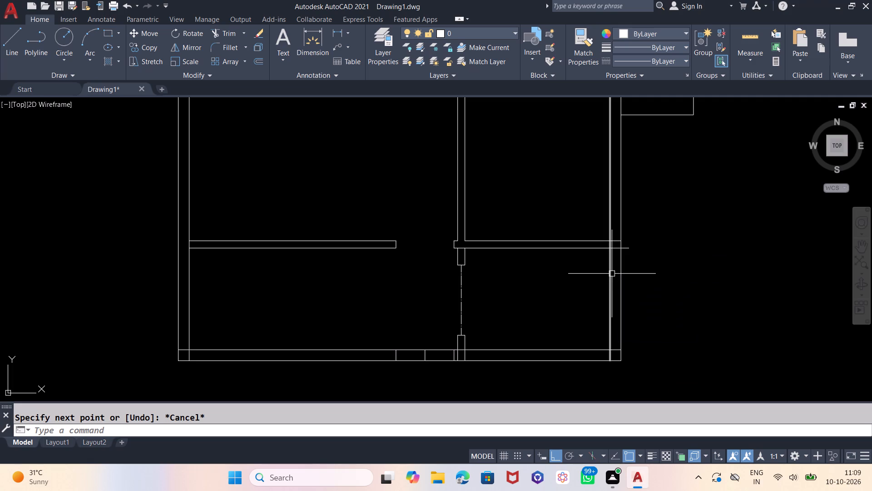
Load the DASHED2 linetype, Dashed (.5x), from acadiso.lin into the drawing.
key(space)
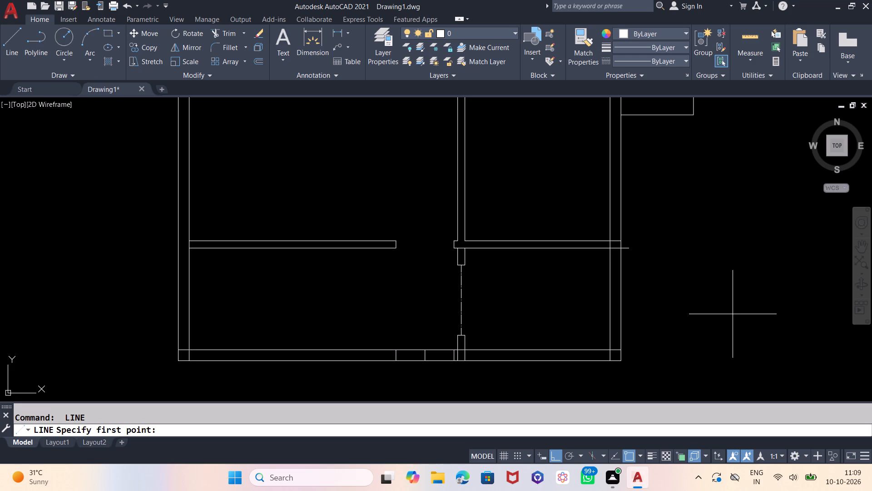
click(682, 60)
click(651, 134)
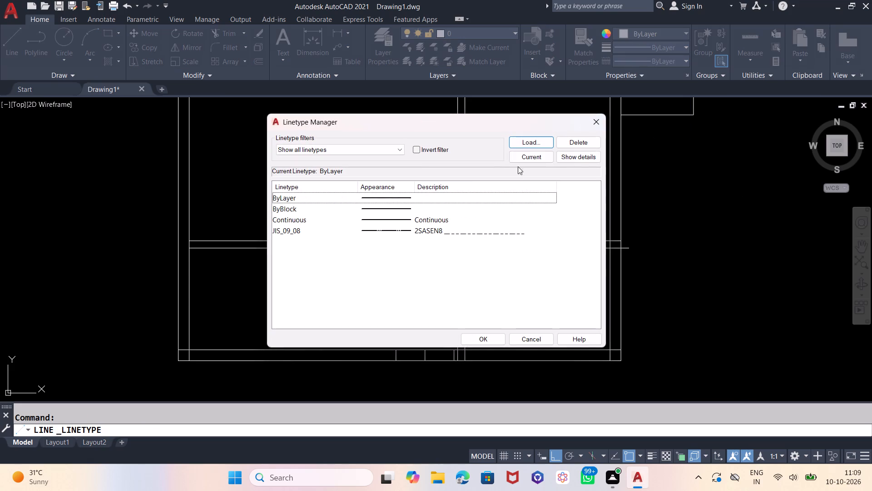
click(527, 137)
scroll(454, 220, up, 4)
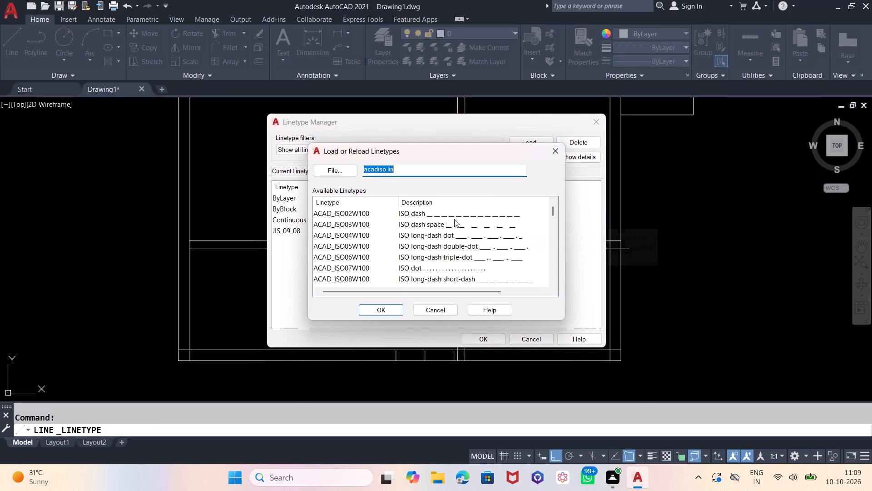
scroll(454, 219, up, 1)
scroll(454, 219, down, 2)
scroll(392, 215, down, 1)
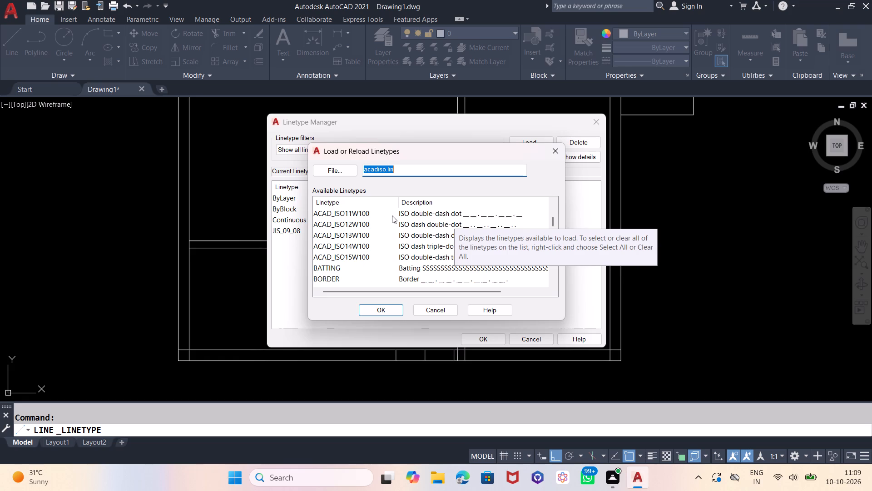
scroll(392, 215, down, 2)
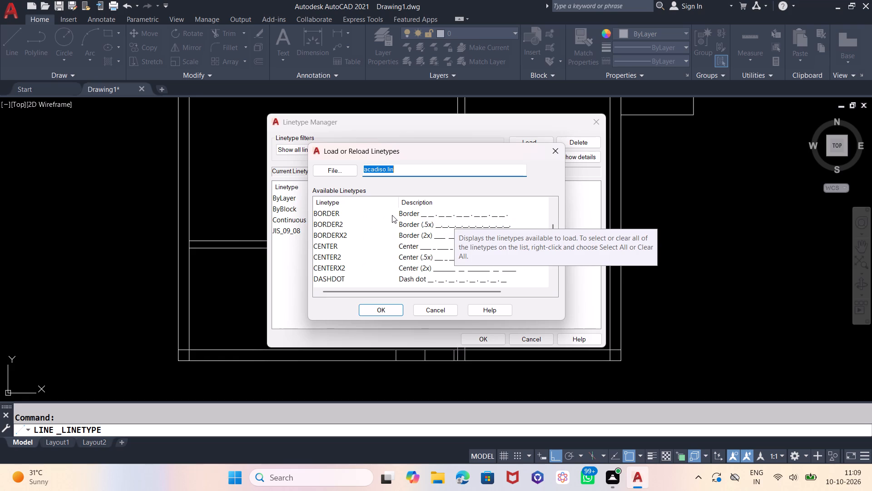
scroll(392, 215, down, 3)
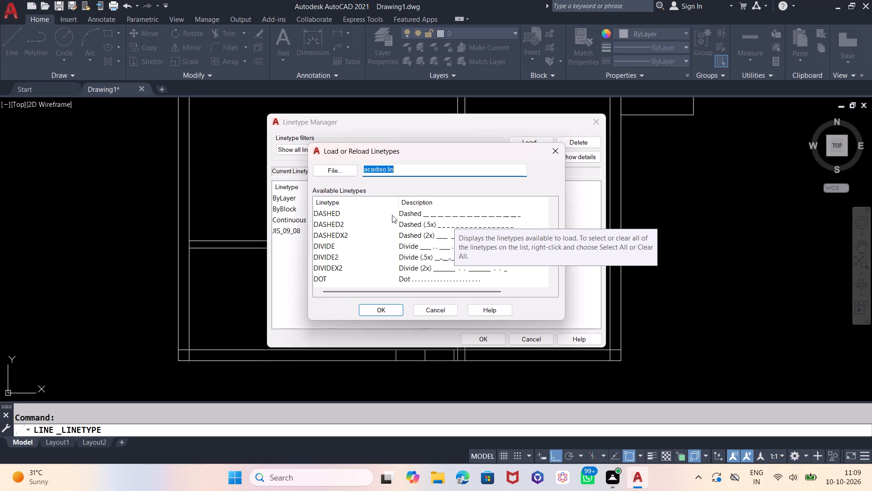
click(440, 224)
click(388, 311)
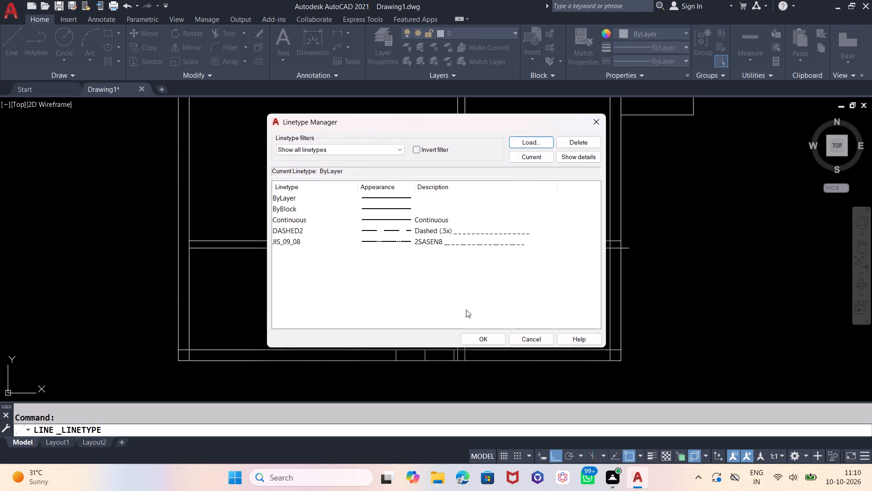
click(376, 229)
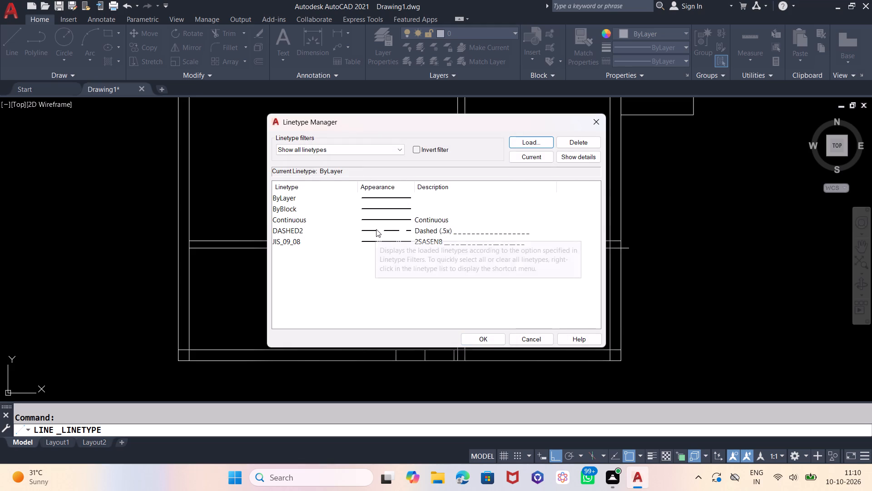
click(488, 339)
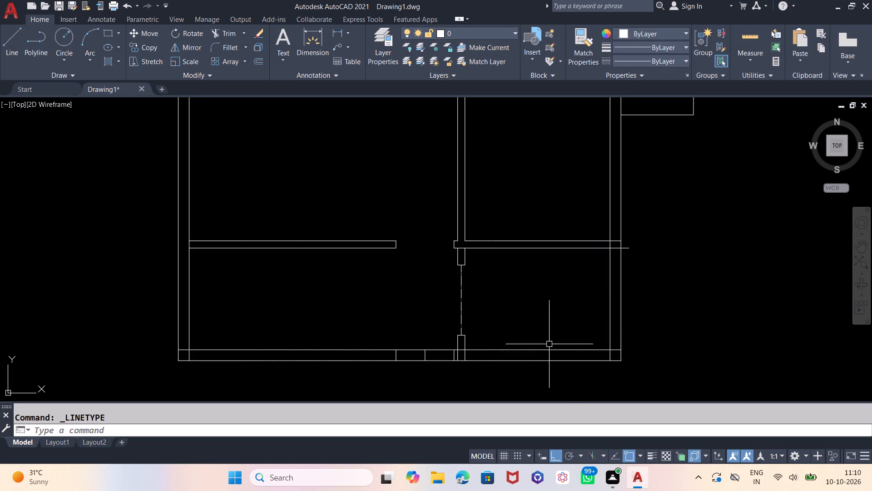
Assign the DASHED2 linetype to the right part of the bottom wall's outer line and to the right wall's outer line.
click(573, 361)
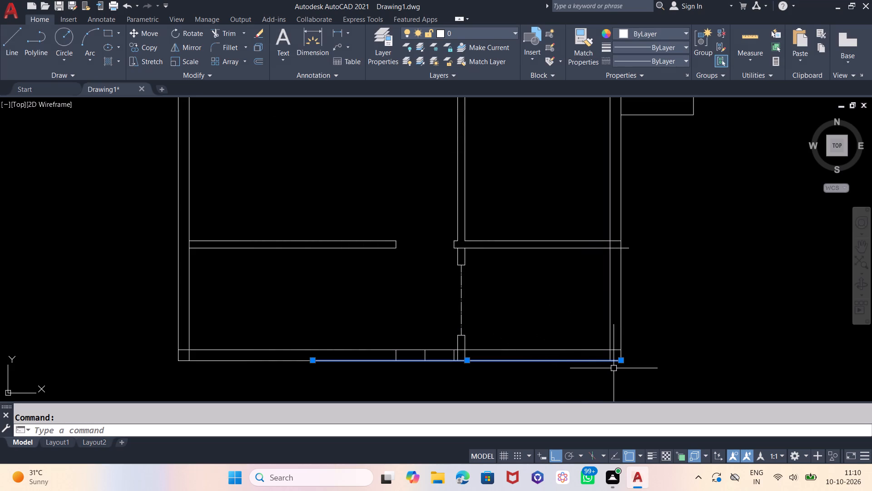
click(620, 335)
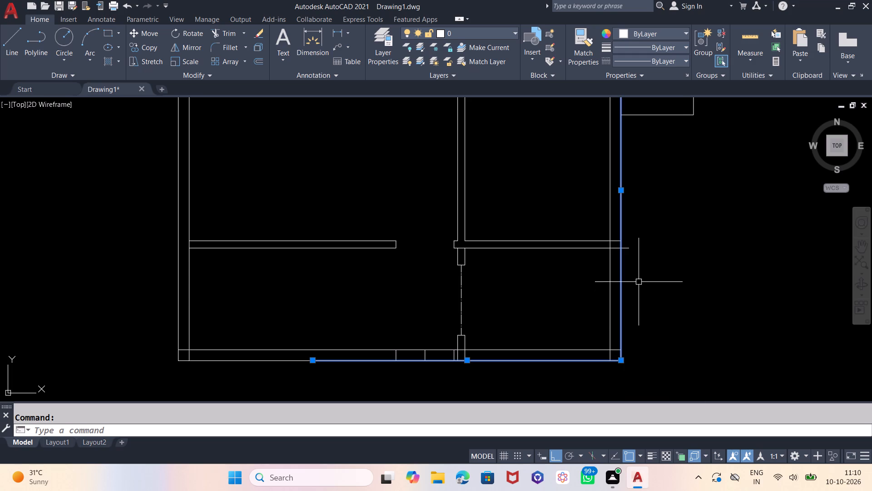
click(680, 55)
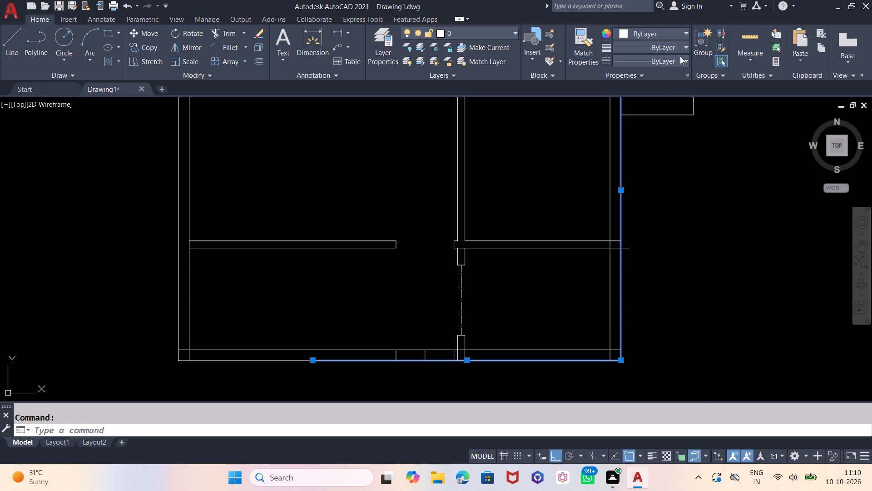
click(680, 57)
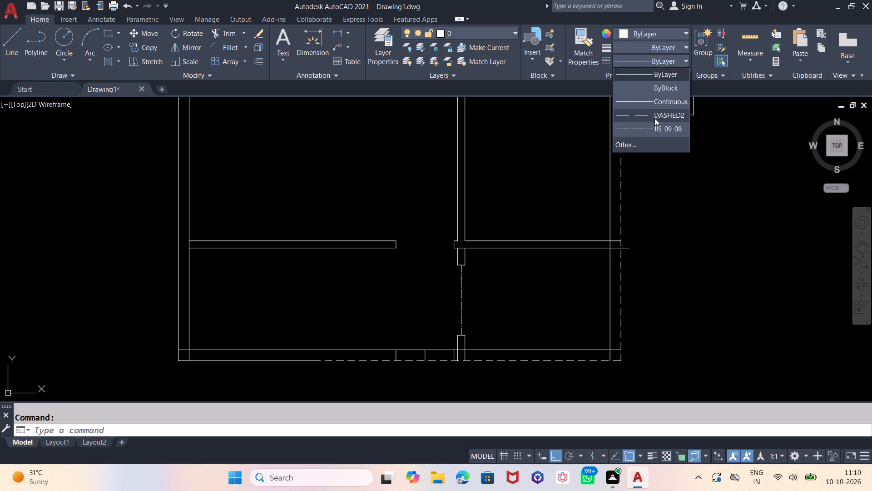
click(654, 118)
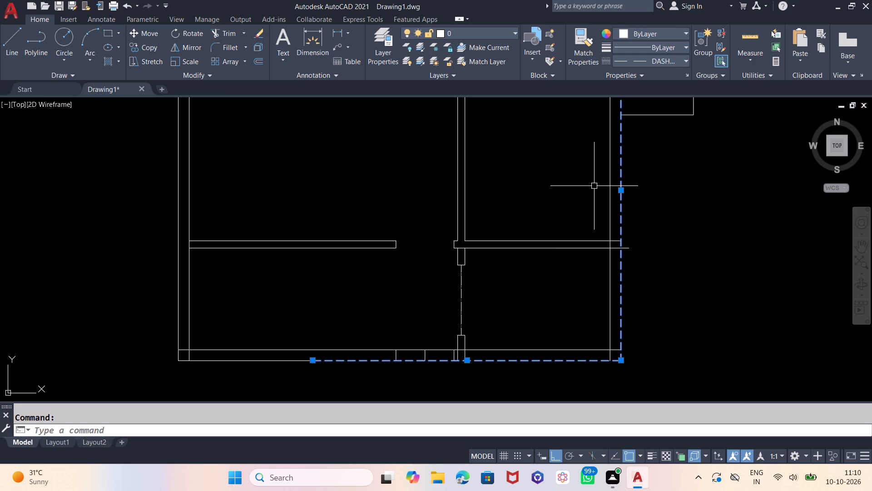
key(Escape)
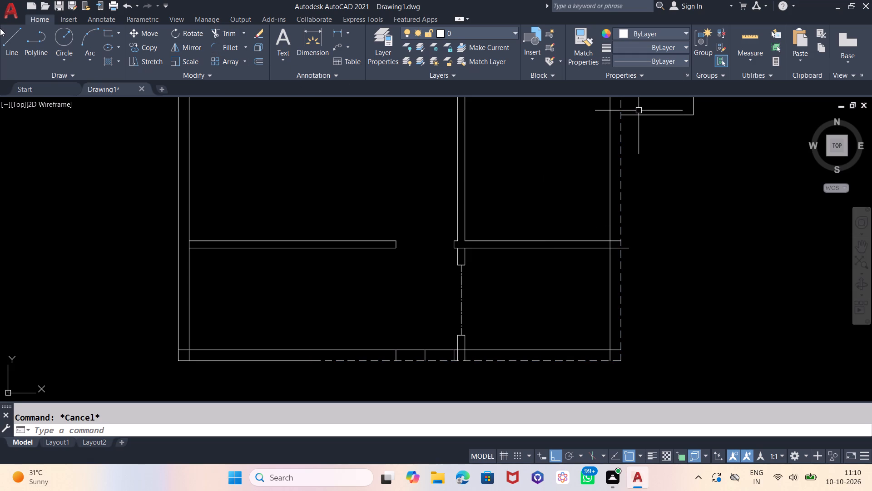
Draw a short vertical line outward from the bottom wall's outer face, in line with the lower vertical inner wall's right edge.
click(12, 45)
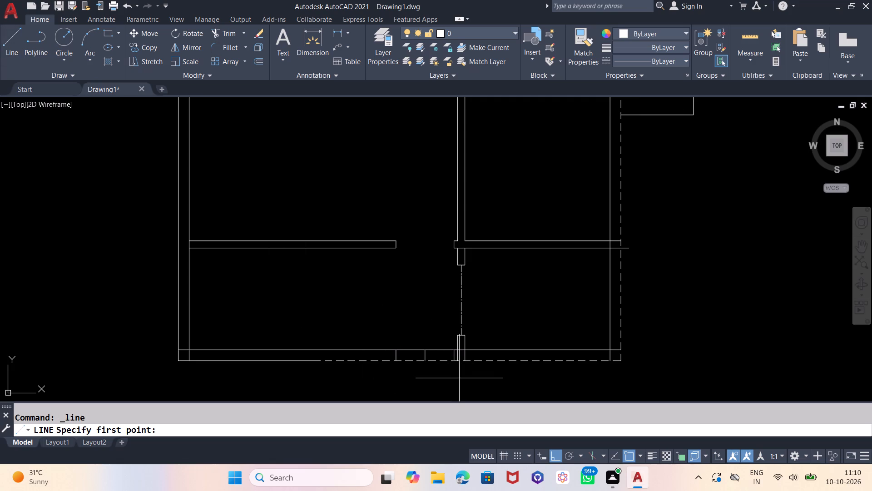
scroll(465, 363, up, 2)
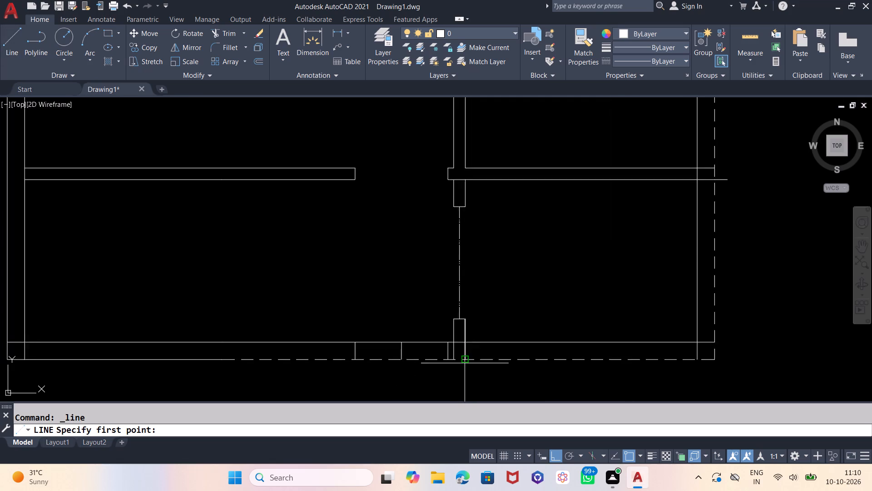
scroll(465, 363, up, 1)
click(470, 350)
click(464, 379)
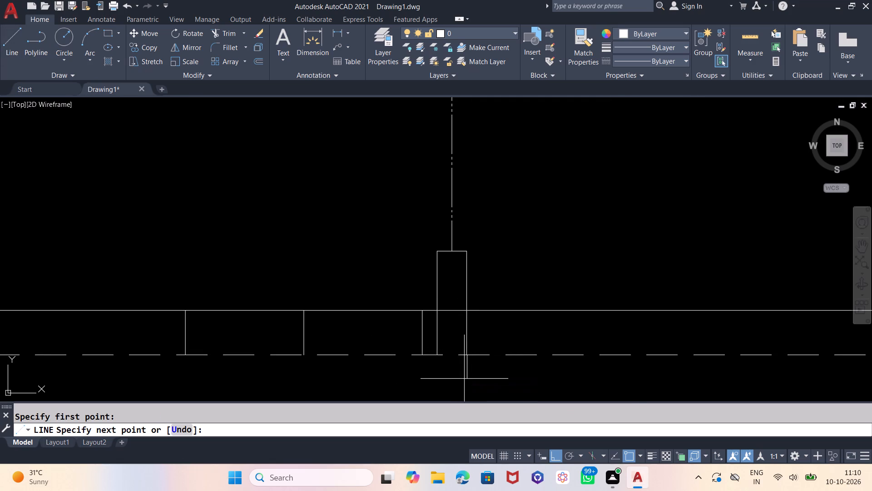
key(Escape)
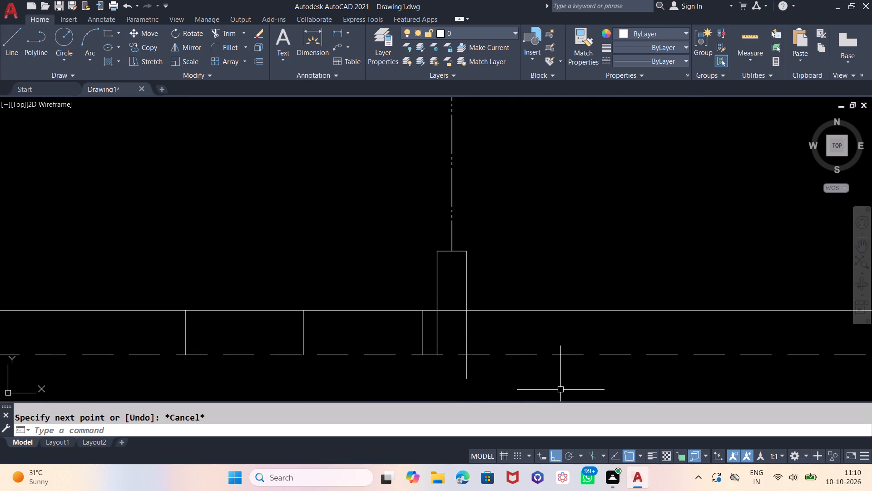
Trim the bottom wall's dashed outer line left of the lower inner wall's right edge, and remove the short stub beside that wall.
text(TR)
key(Return)
key(Return)
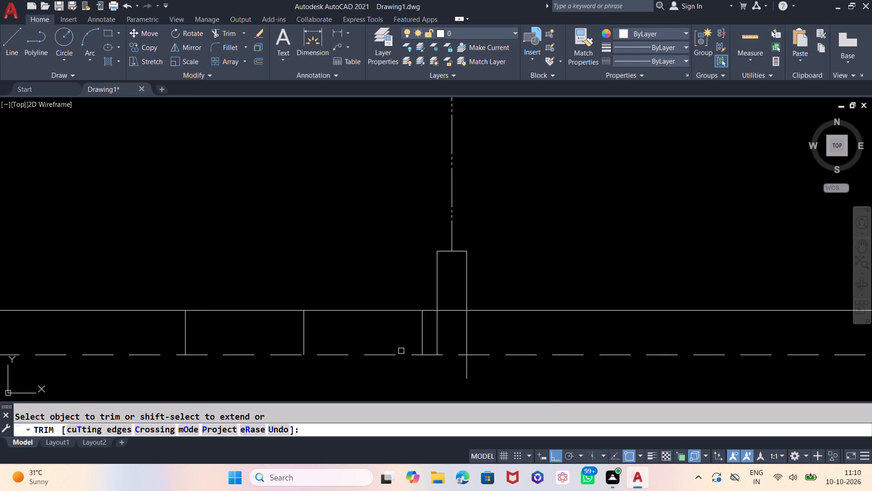
click(400, 355)
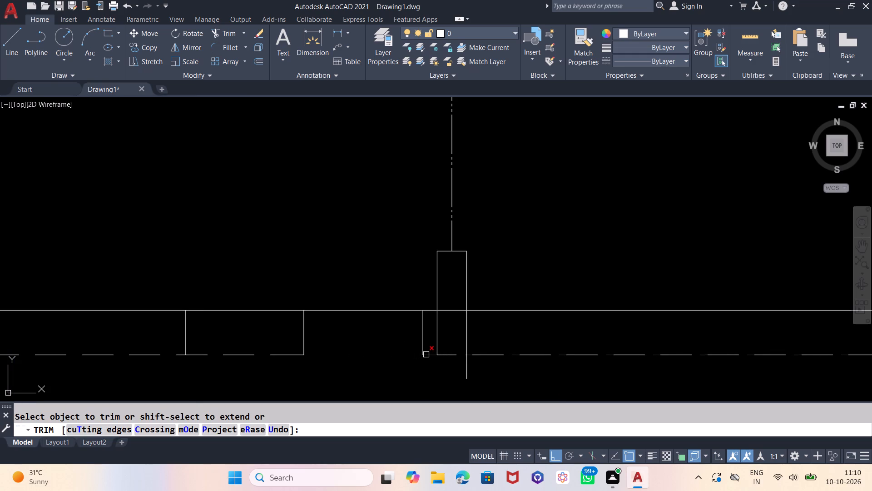
click(426, 355)
click(447, 356)
click(423, 349)
scroll(542, 320, down, 2)
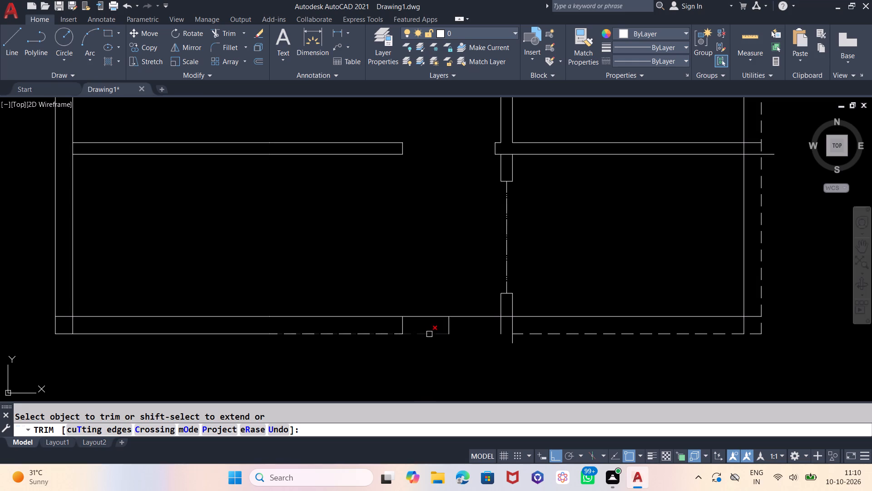
click(432, 334)
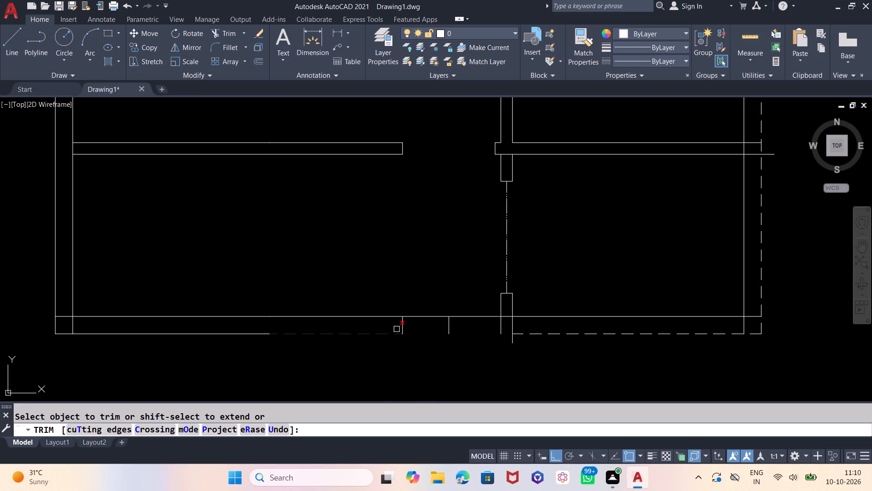
click(393, 331)
key(Escape)
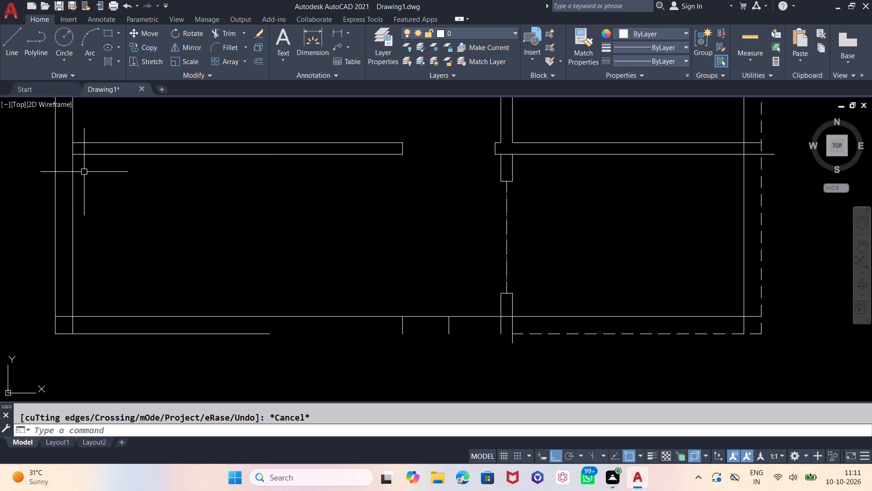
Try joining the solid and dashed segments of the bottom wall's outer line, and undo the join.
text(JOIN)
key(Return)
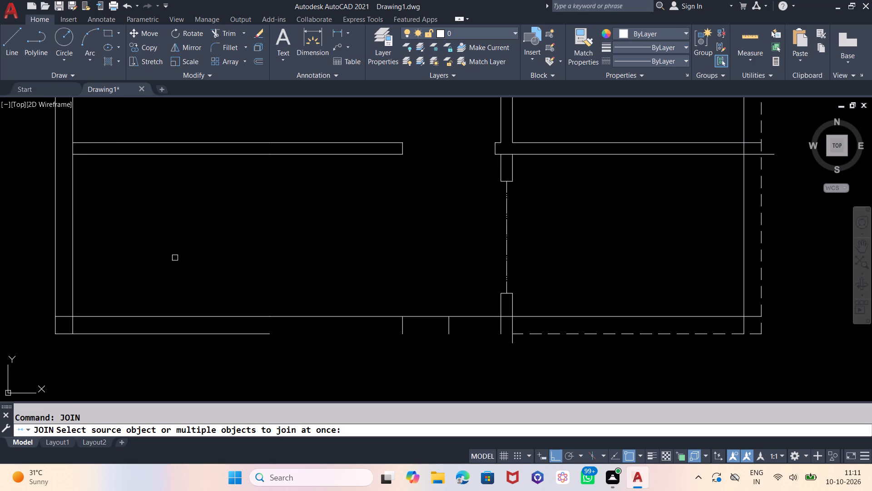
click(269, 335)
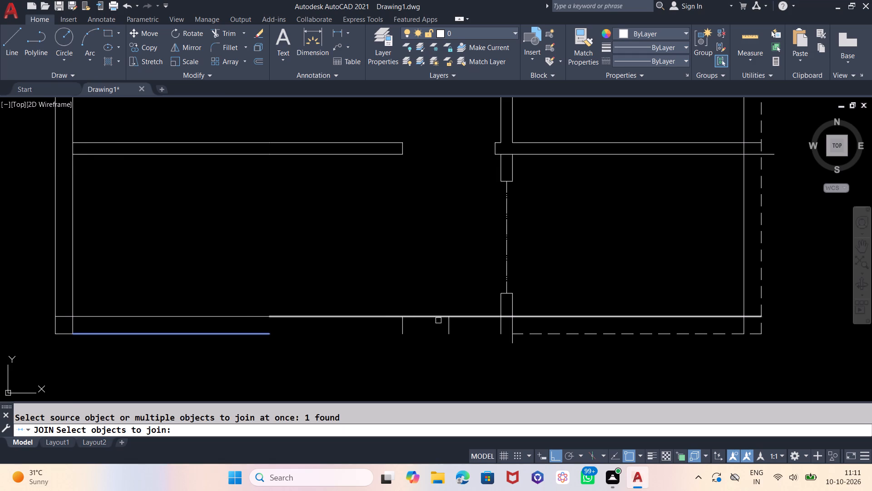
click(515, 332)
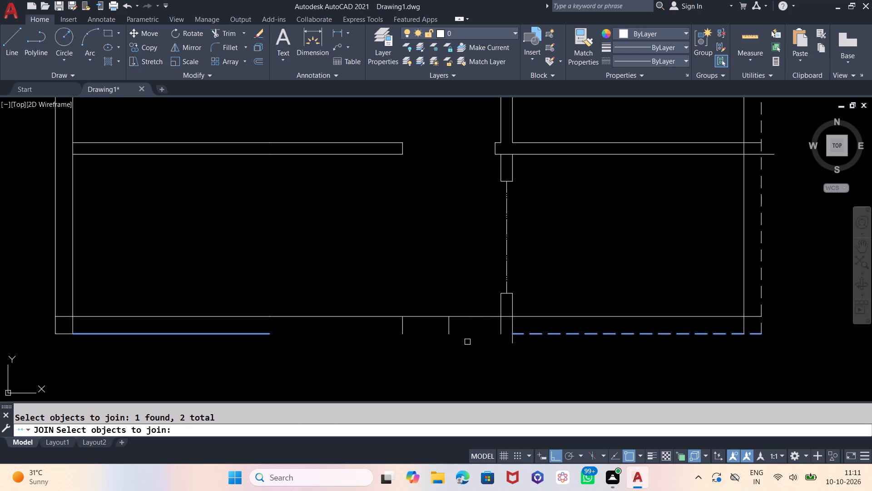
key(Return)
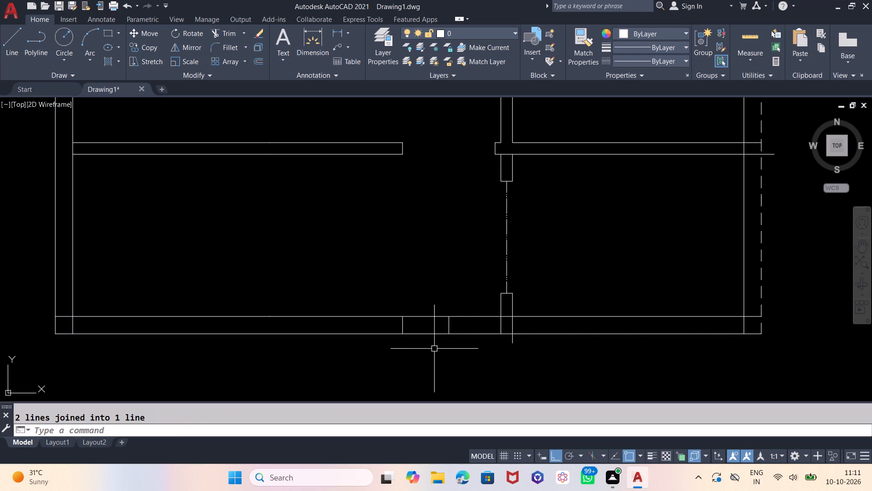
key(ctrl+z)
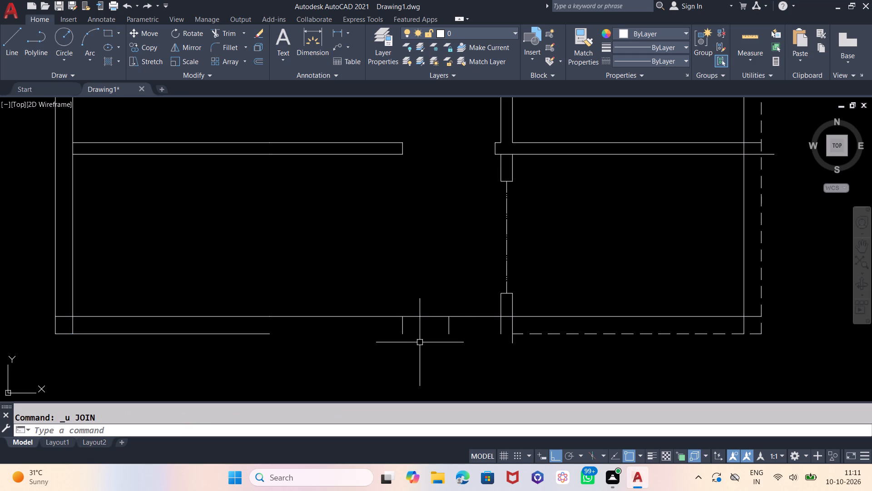
Draw a solid line along the bottom wall's outer face, from the left segment's end to the start of the dashed line.
key(l)
key(Return)
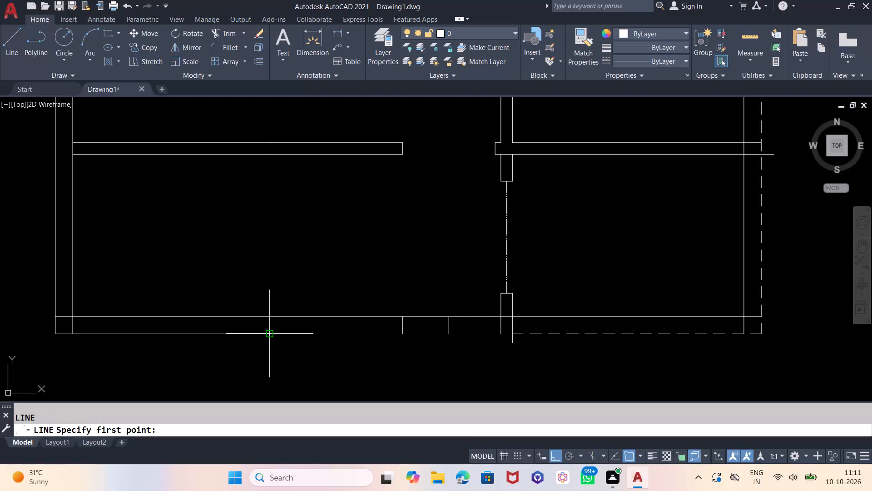
drag(268, 337, 275, 339)
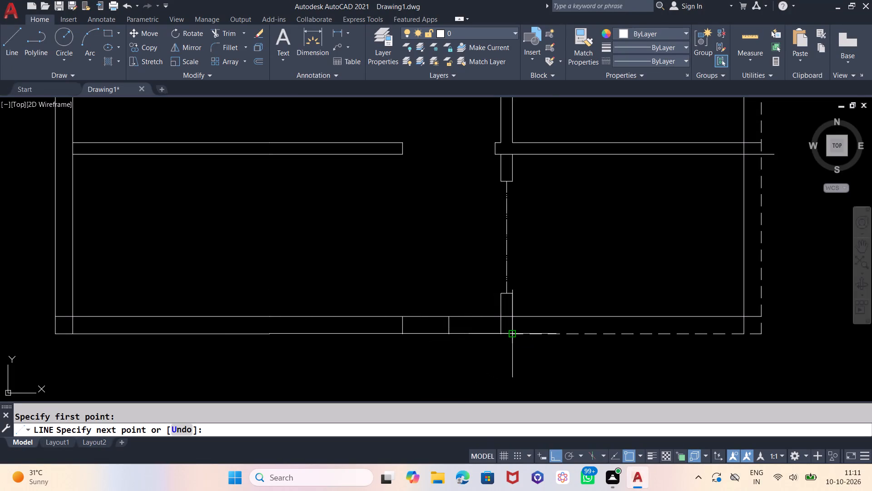
click(510, 335)
key(Escape)
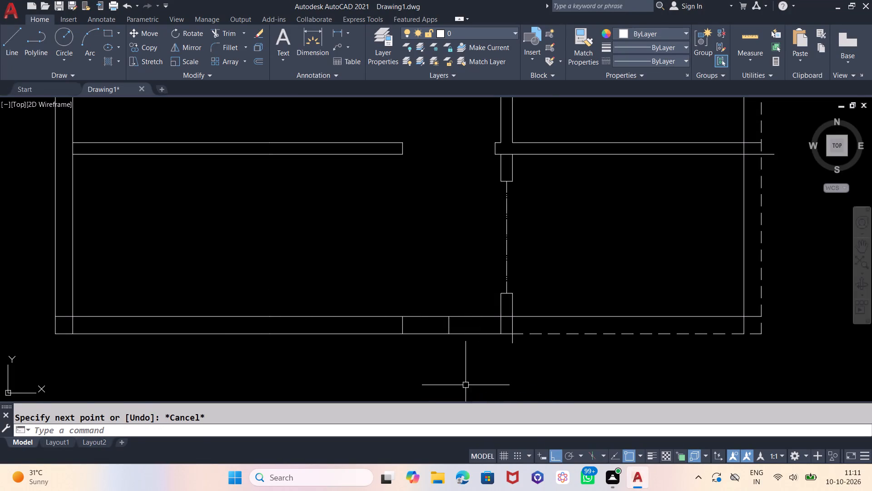
Trim away the two short cross lines in the bottom wall and the stub extending below the lower vertical inner wall.
text(TR)
key(Return)
key(Return)
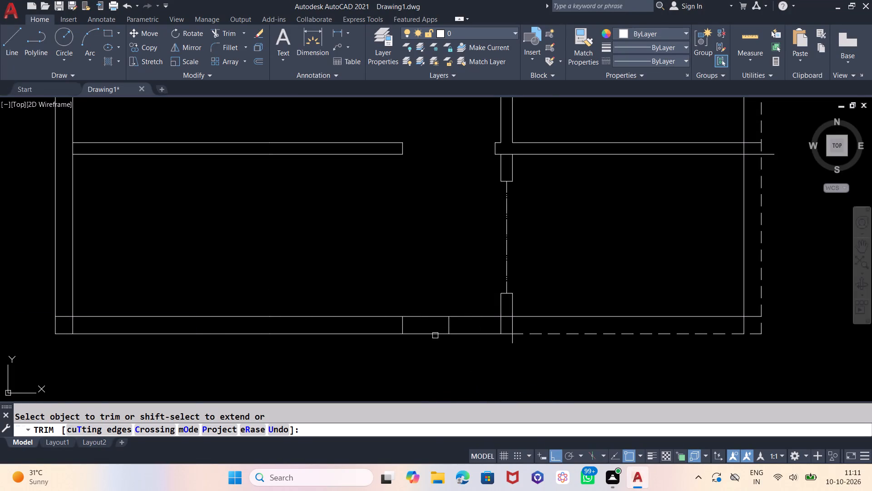
click(447, 325)
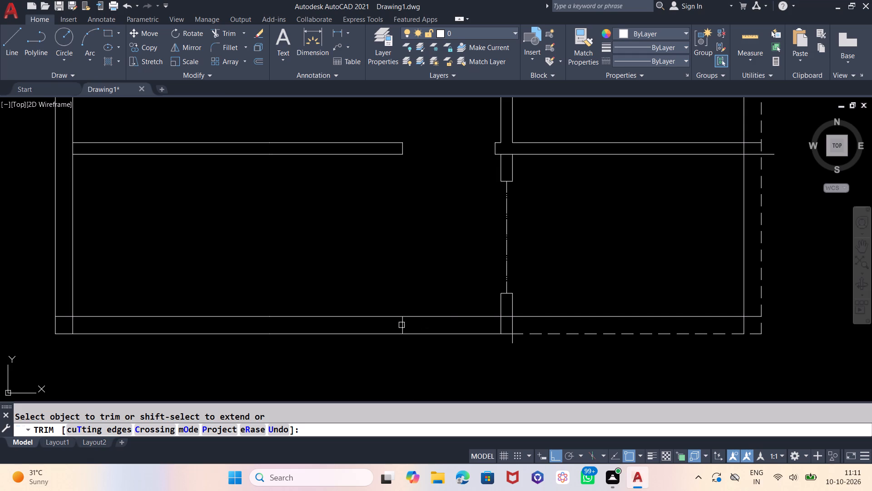
click(401, 325)
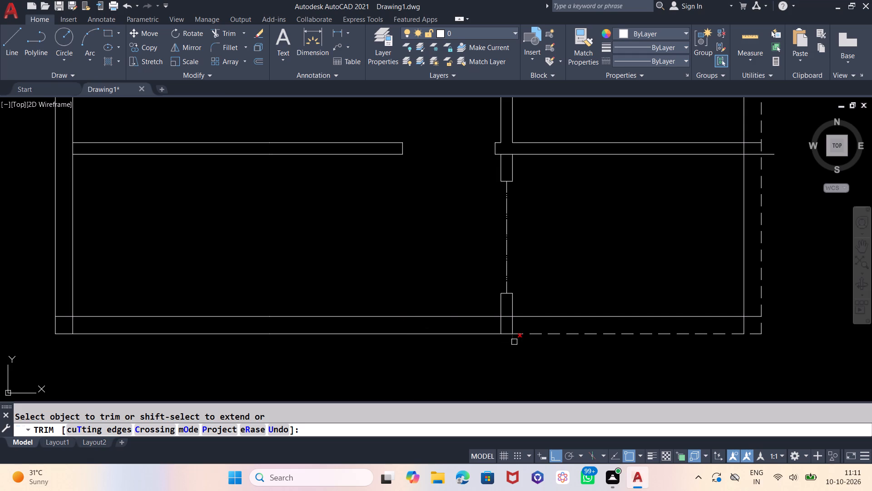
click(514, 342)
Trim the bottom and right walls' inner lines around the lower-right area, including the part crossing the lower vertical inner wall.
click(567, 316)
click(505, 317)
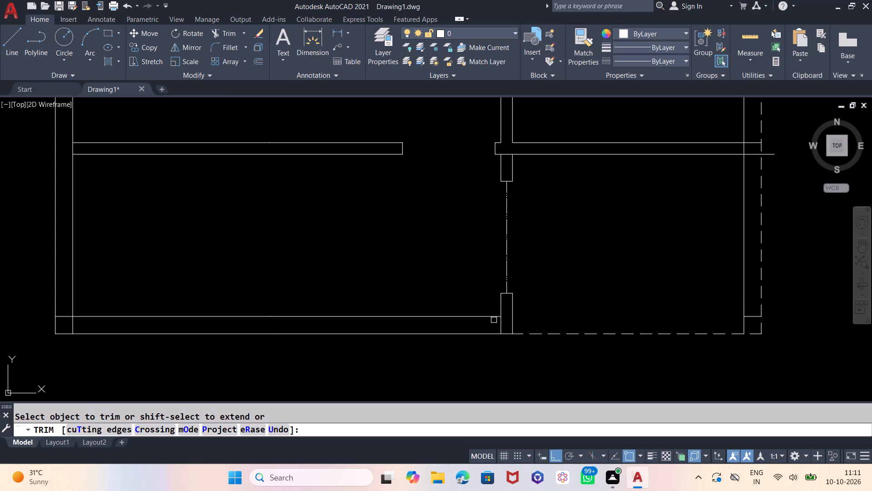
click(756, 316)
click(743, 317)
key(Escape)
Trim the right wall's dashed outer line between the outside projection and the lower horizontal inner wall.
scroll(480, 415, down, 1)
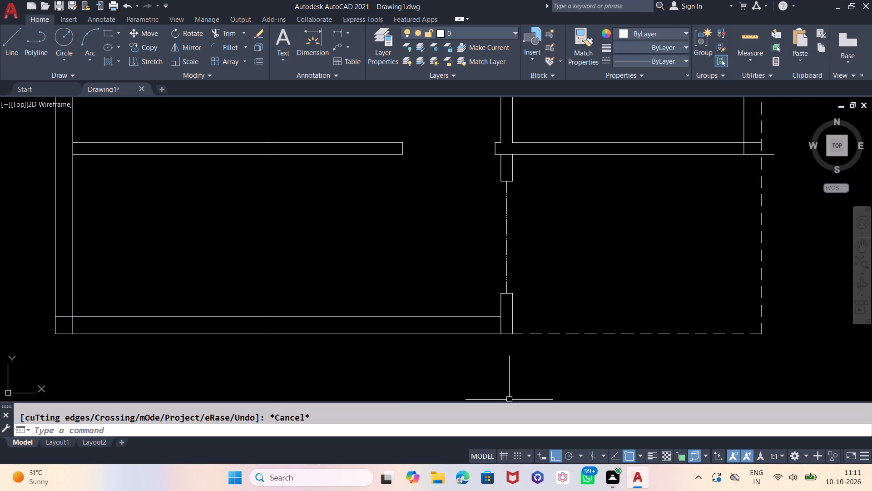
scroll(448, 371, down, 1)
text(TR)
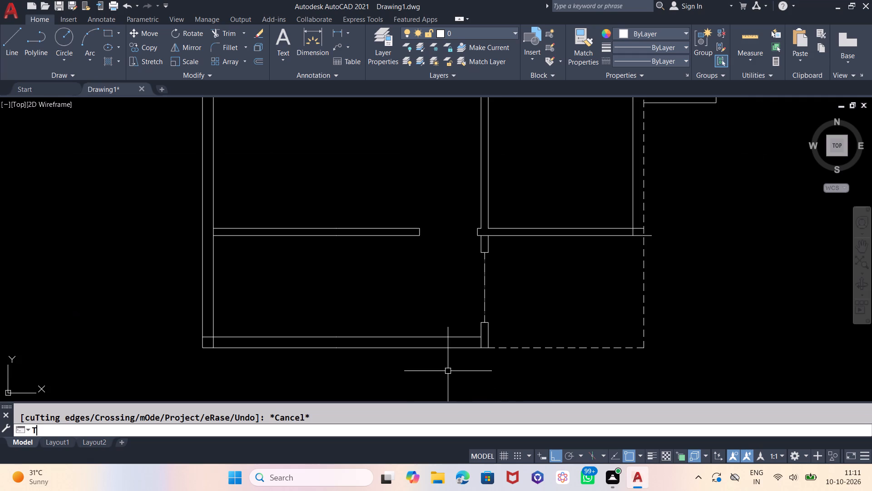
key(Return)
key(Return)
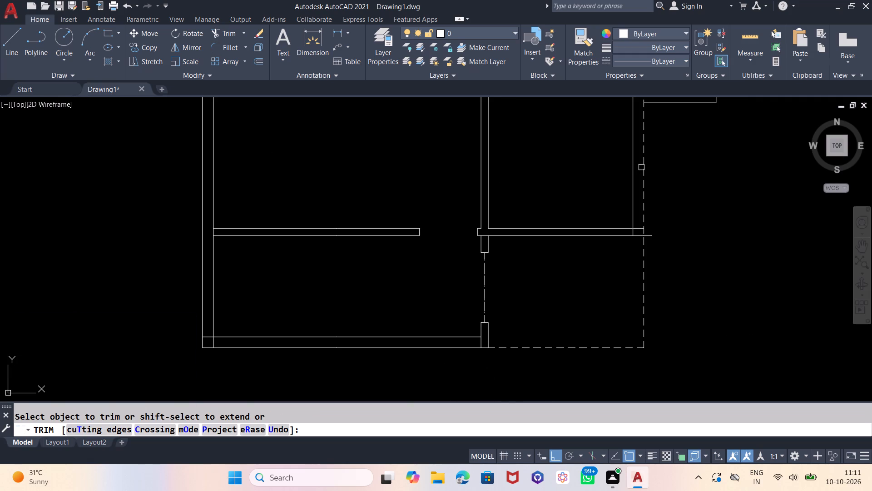
click(644, 162)
scroll(690, 329, down, 1)
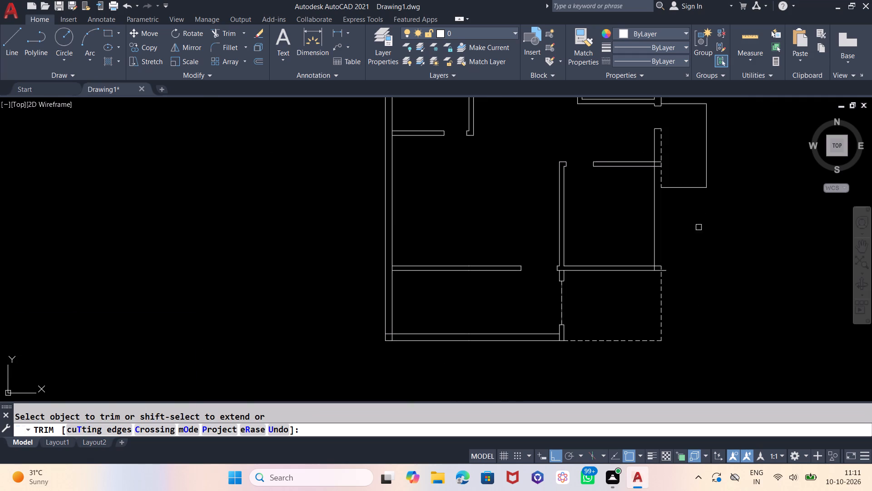
scroll(516, 348, down, 1)
scroll(651, 266, up, 1)
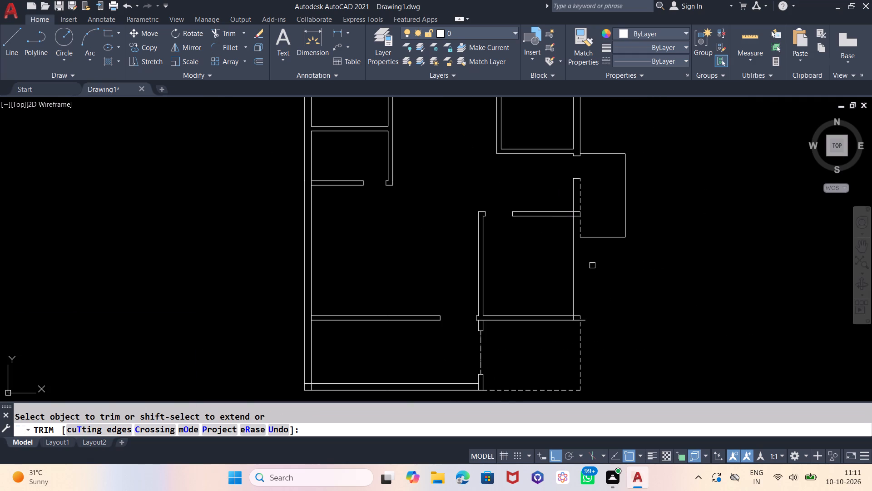
Draw a solid line along the right wall's outer face, from the projection's lower corner to the lower horizontal inner wall's upper edge.
click(10, 54)
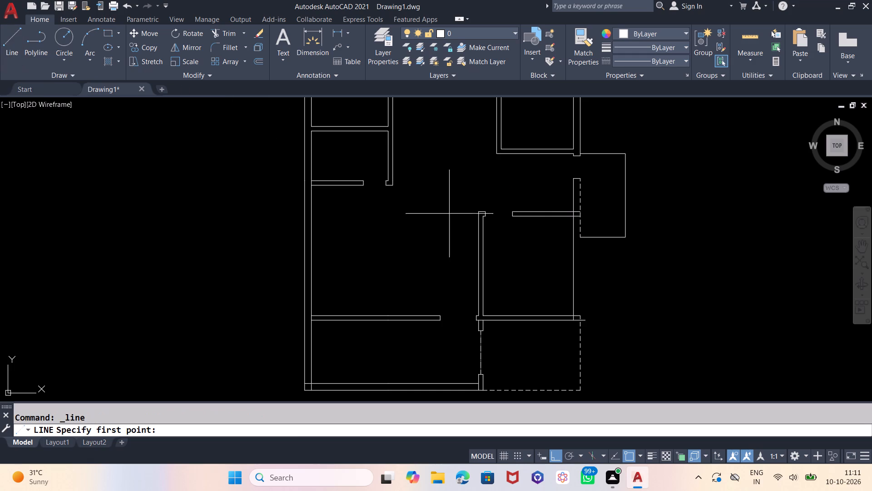
click(579, 236)
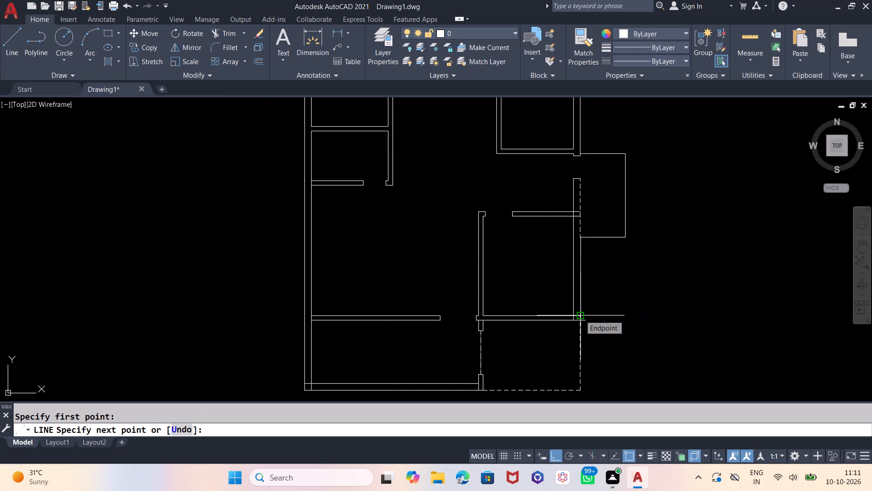
click(580, 315)
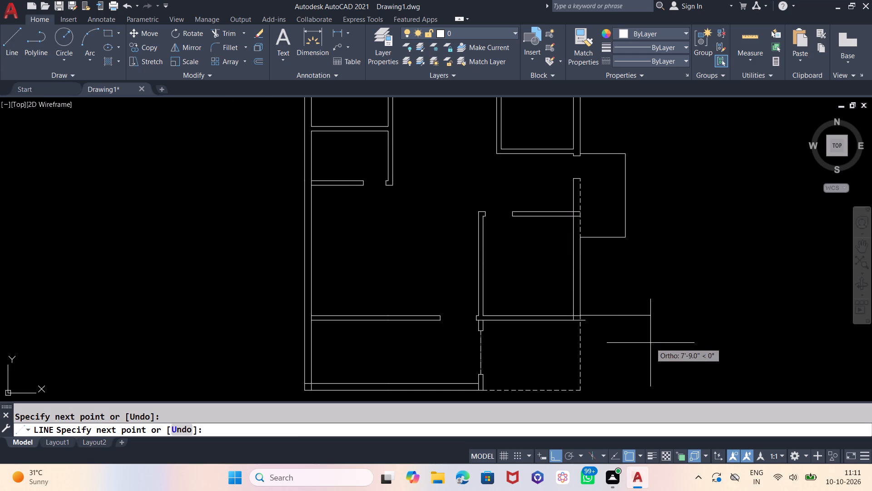
key(Escape)
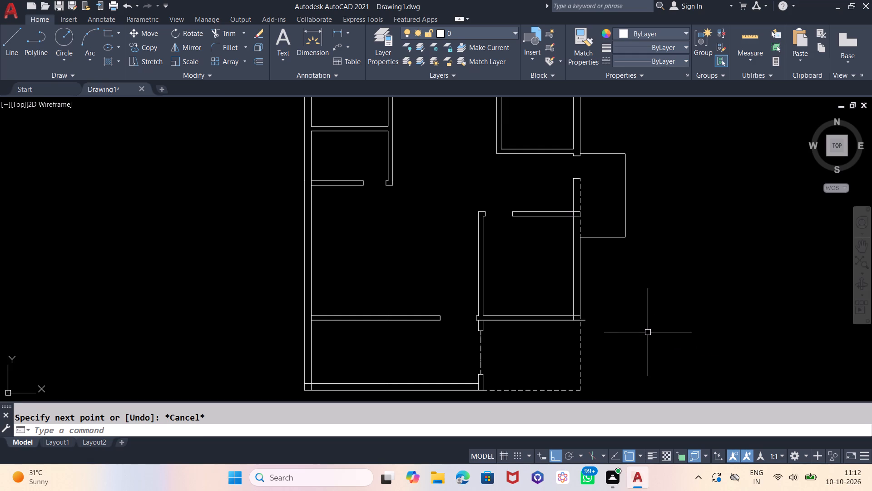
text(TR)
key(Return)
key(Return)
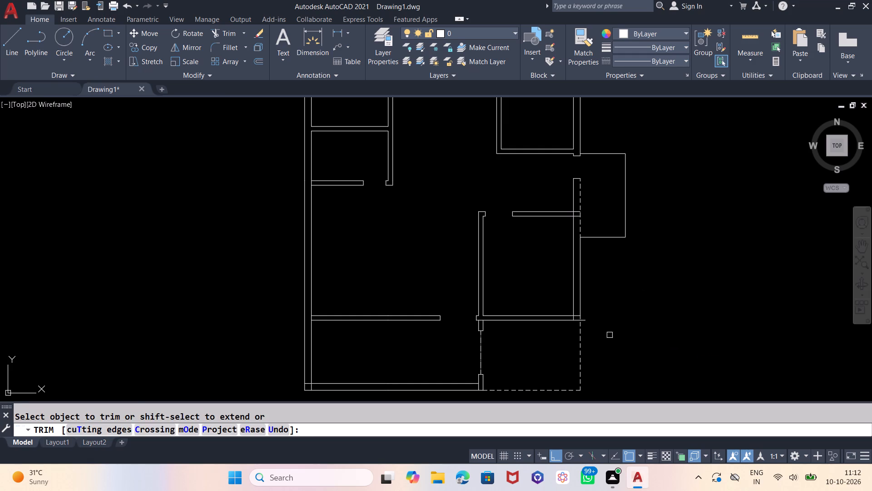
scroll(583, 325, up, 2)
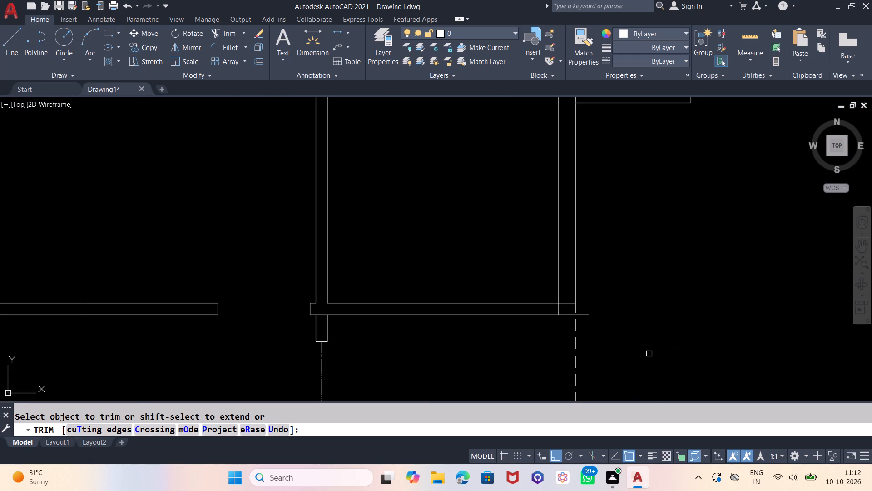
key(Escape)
Change the linetype of the outside projection's three edges to dashed.
scroll(649, 356, down, 2)
scroll(559, 279, down, 1)
scroll(588, 365, up, 1)
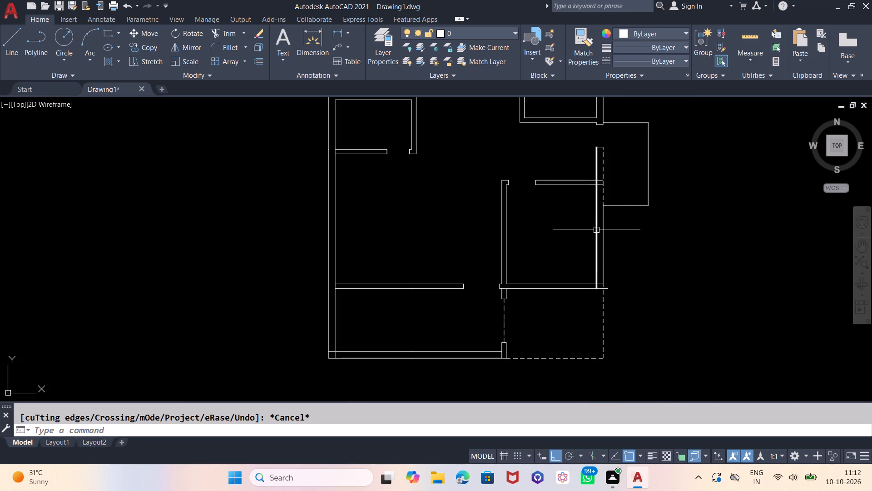
scroll(625, 365, down, 1)
scroll(626, 258, up, 1)
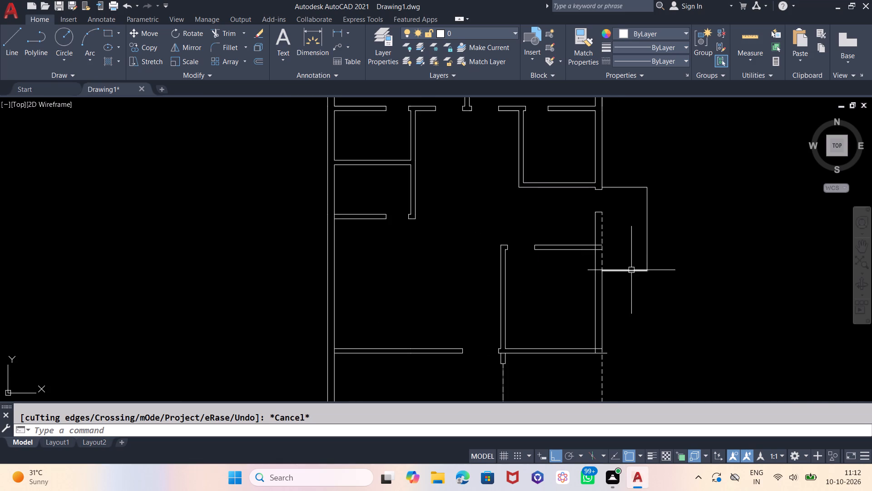
click(646, 203)
click(639, 189)
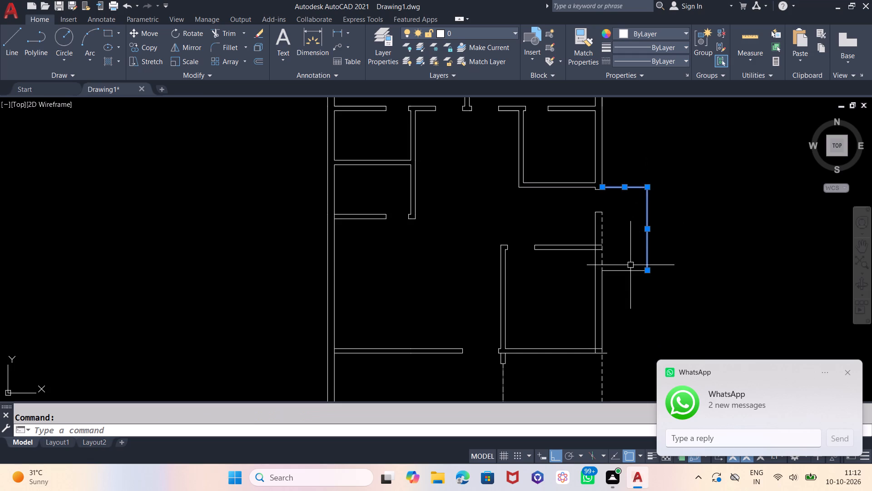
click(629, 273)
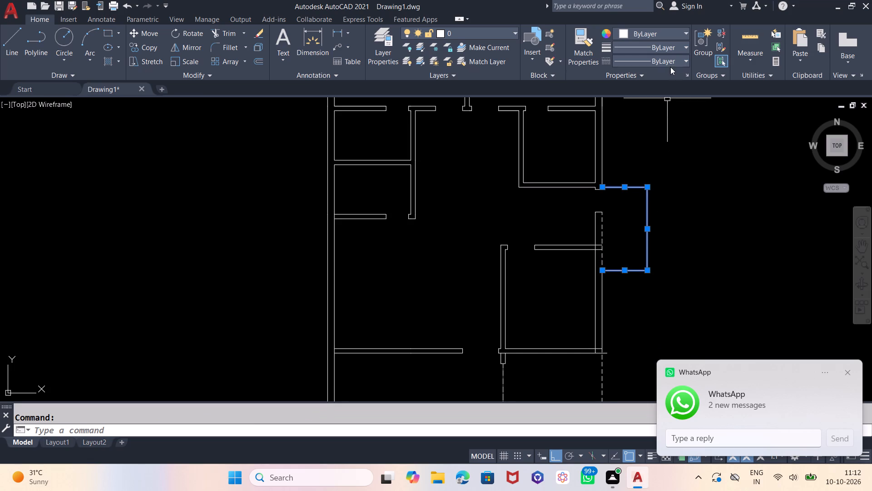
click(675, 60)
click(654, 115)
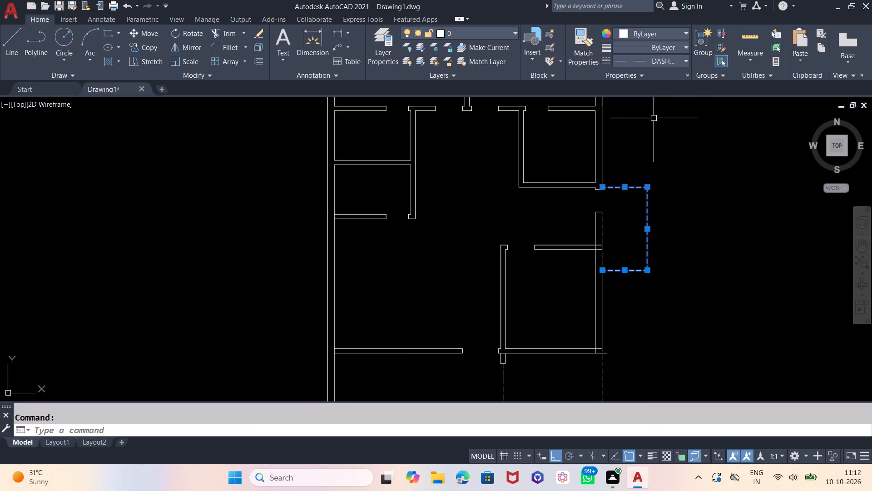
click(669, 207)
key(Escape)
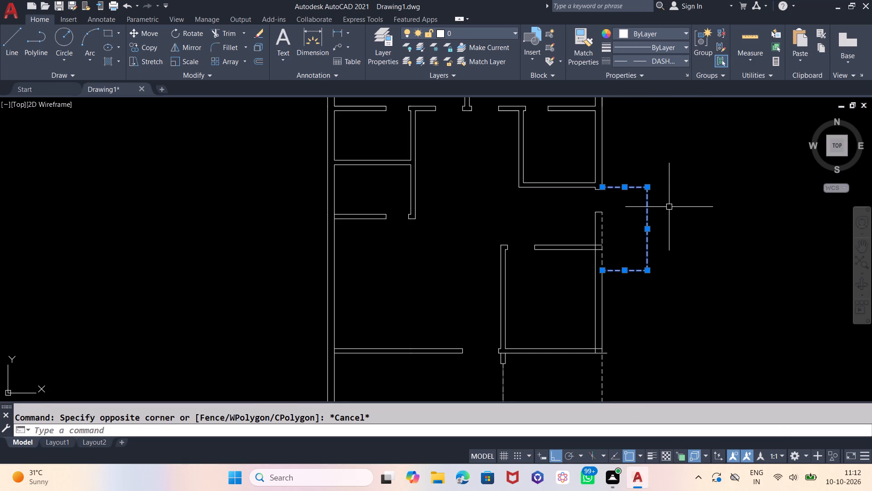
key(Escape)
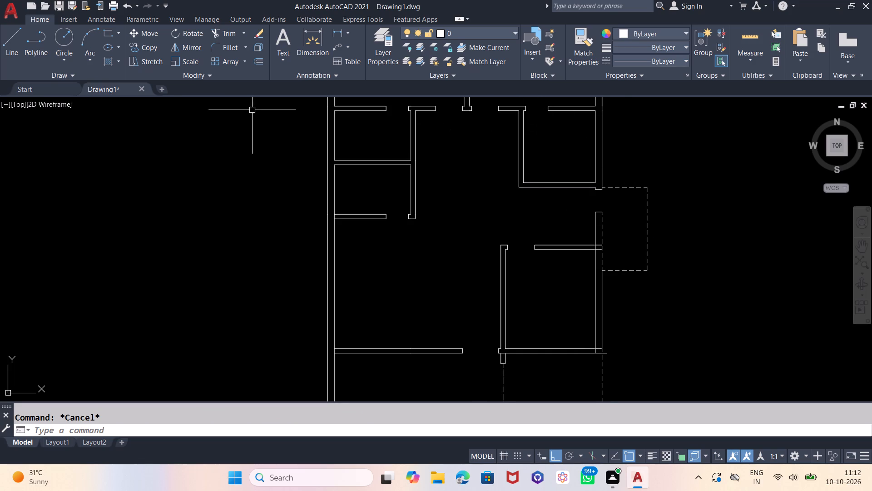
Draw a solid line over the right wall's dashed outer face, from the opening's lower end to the projection's lower corner.
click(11, 39)
scroll(613, 260, up, 1)
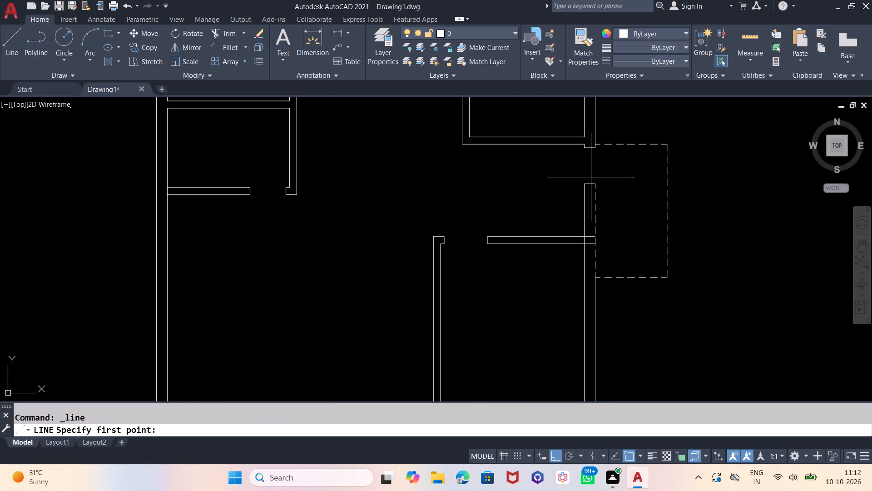
click(594, 185)
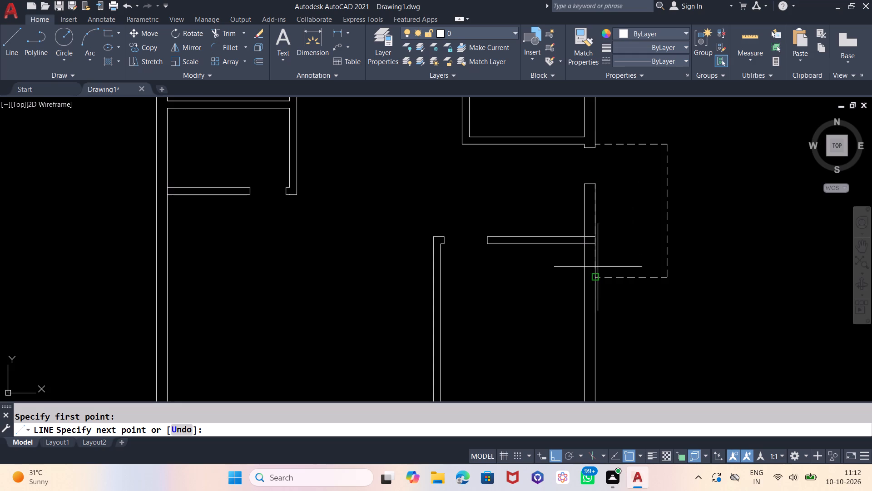
click(595, 278)
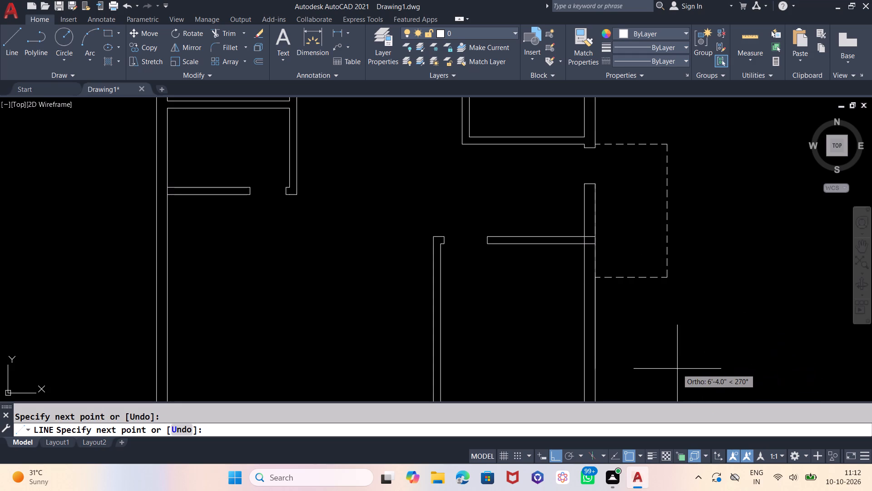
key(Escape)
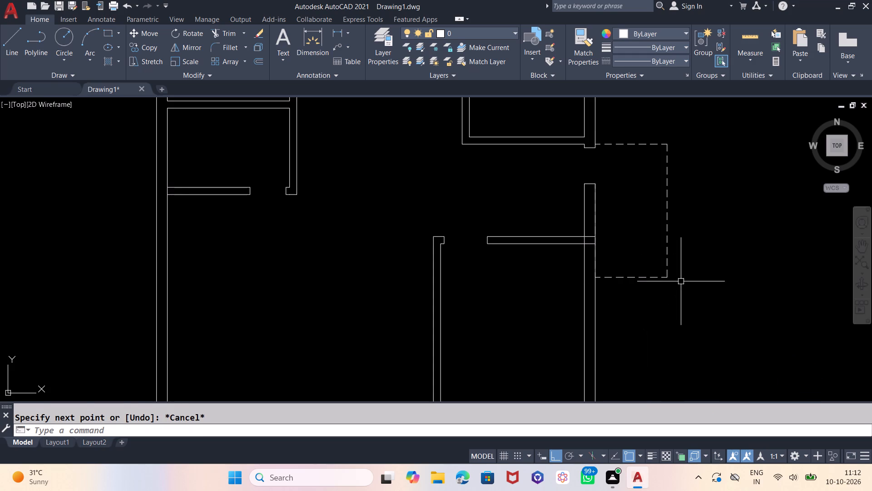
Trim the end of the lower horizontal inner wall's bottom line that extends beyond the right wall's outer face.
scroll(661, 238, down, 2)
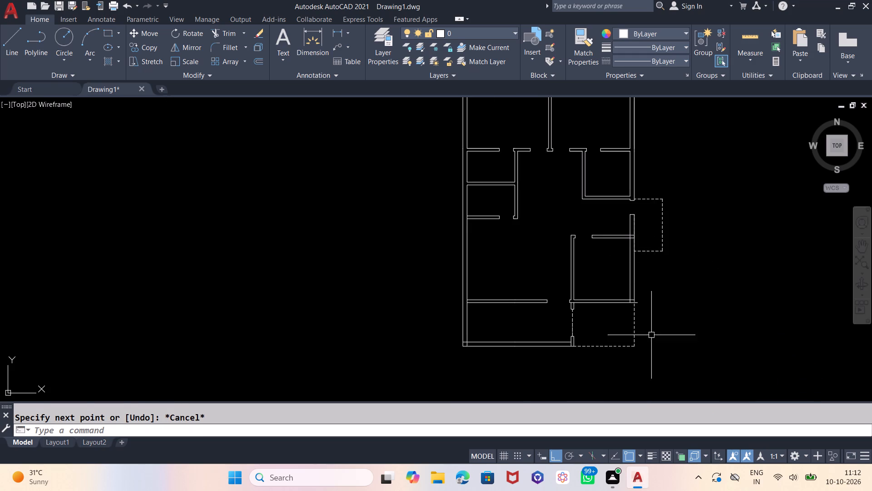
scroll(627, 308, up, 2)
text(TR)
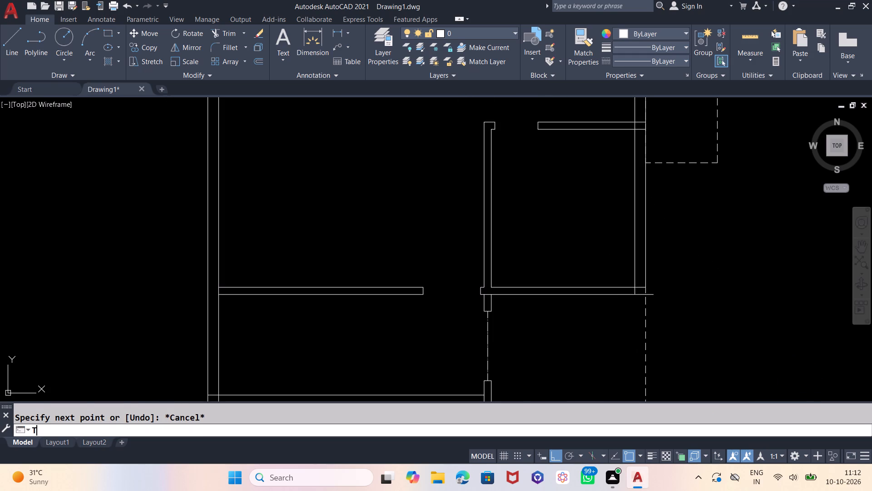
key(Return)
key(Return)
scroll(651, 294, up, 1)
click(651, 294)
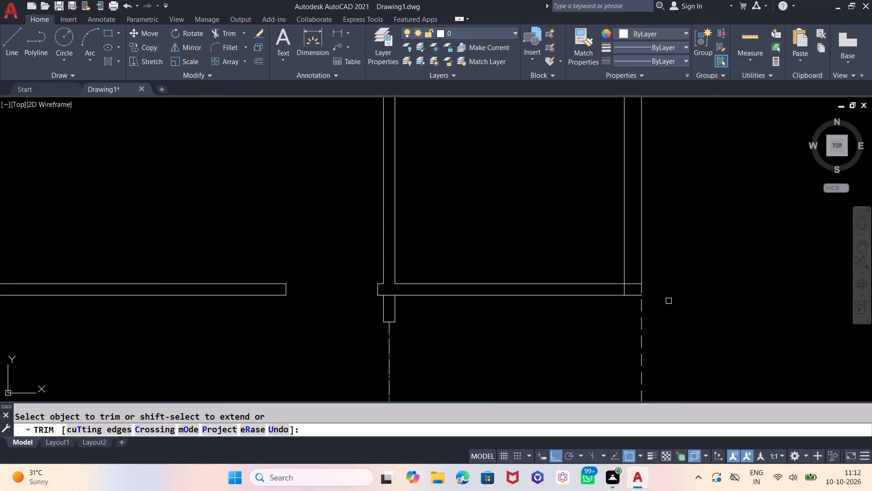
Draw a 6" vertical line closing the lower horizontal inner wall's end at the right wall's outer face.
click(11, 41)
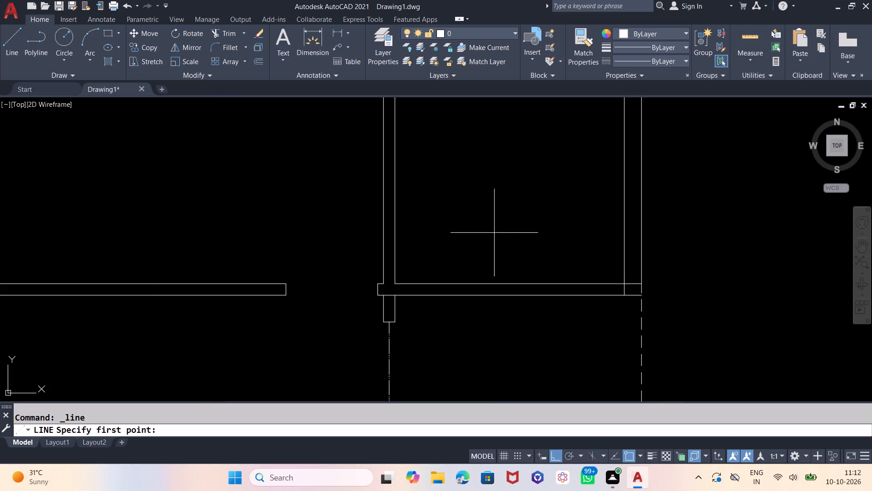
scroll(654, 295, up, 2)
scroll(616, 288, up, 3)
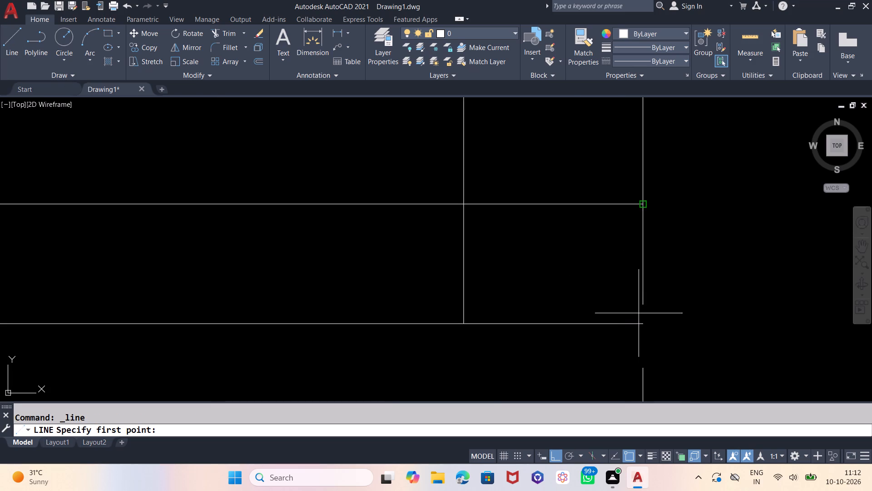
click(644, 321)
click(643, 300)
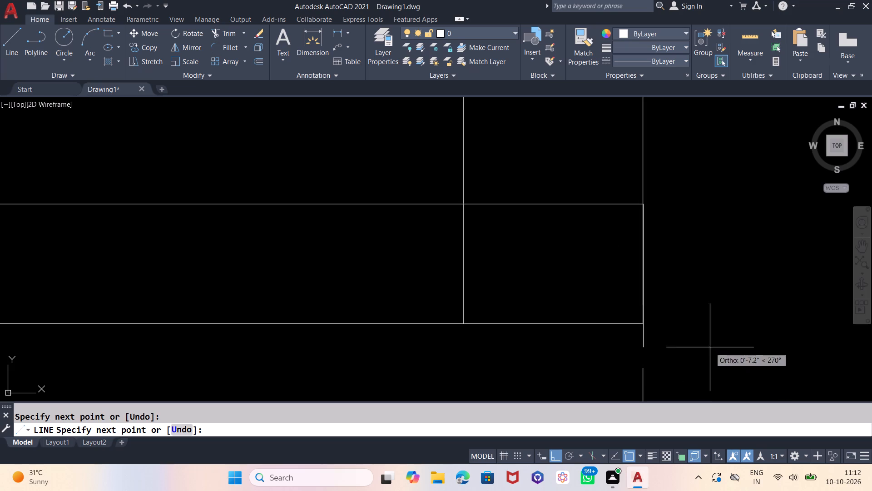
key(Escape)
Trim the overlapping wall lines inside the corner where the right wall meets the lower horizontal inner wall.
scroll(736, 299, down, 1)
scroll(560, 271, down, 2)
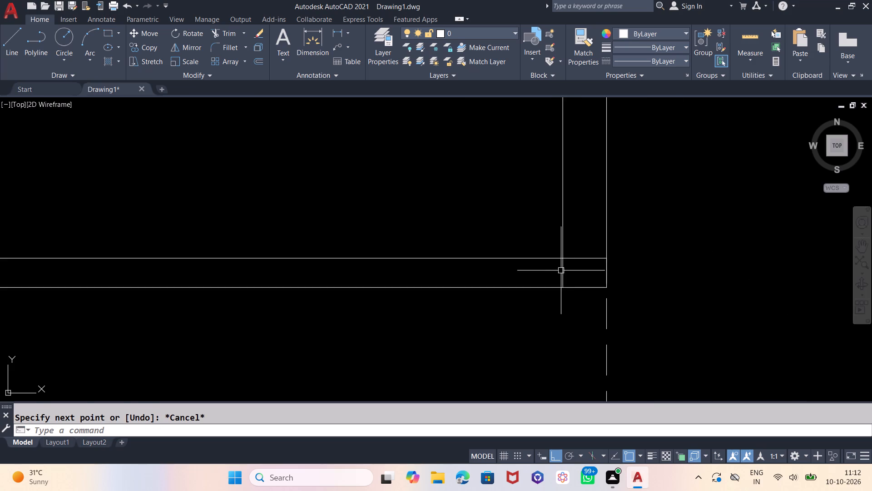
scroll(708, 291, down, 2)
scroll(636, 331, down, 1)
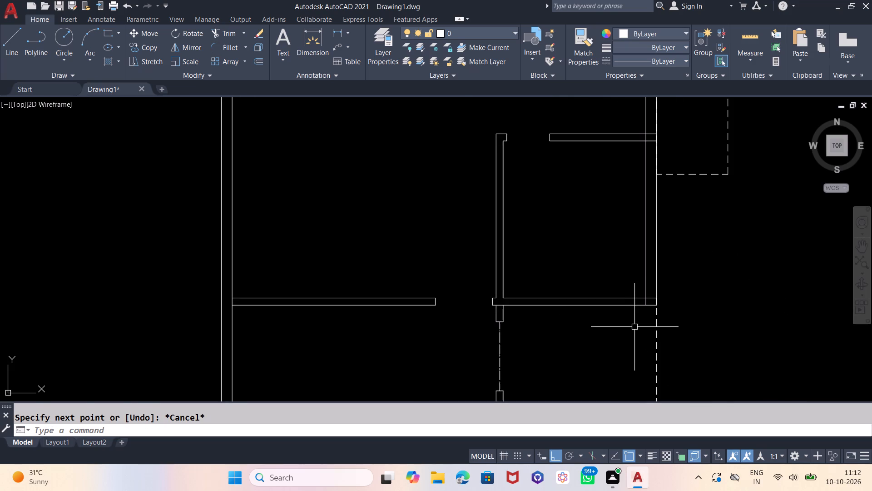
text(TR)
key(Return)
key(Return)
scroll(662, 291, up, 2)
click(631, 309)
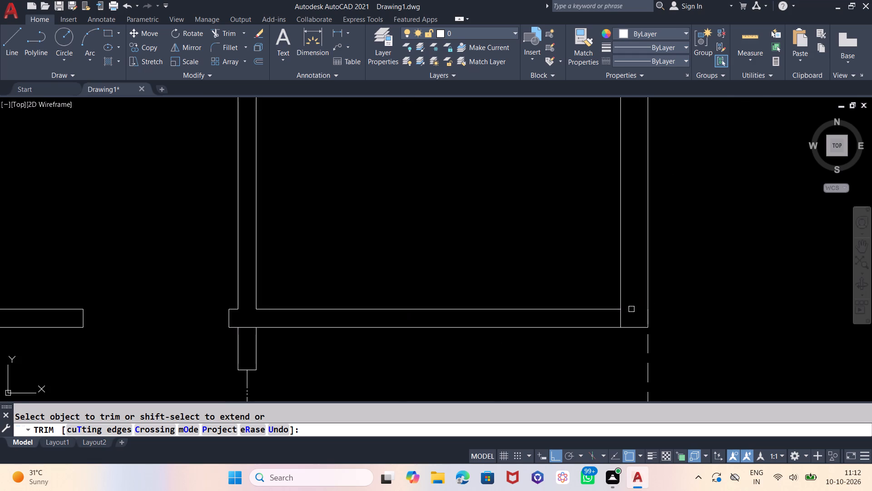
click(619, 315)
Trim the lines crossing the vertical inner wall's junctions with the lower horizontal inner wall and the bottom outer wall.
scroll(579, 322, down, 1)
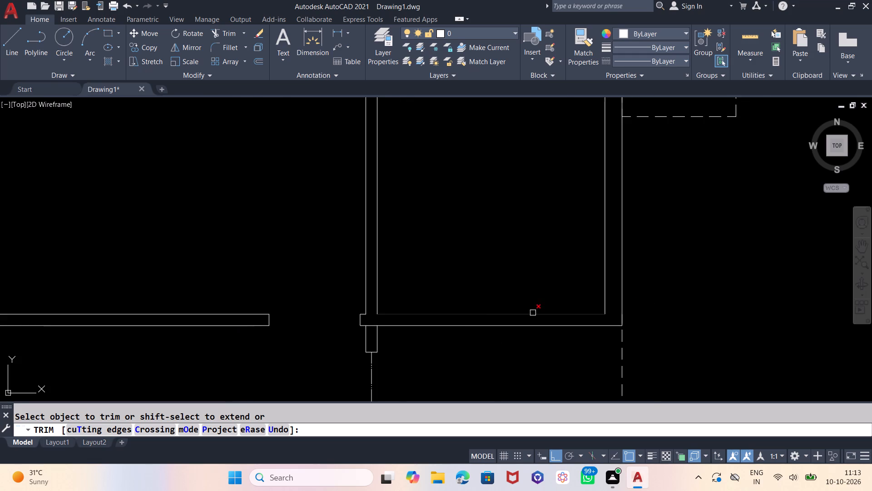
scroll(501, 293, down, 2)
scroll(447, 315, up, 2)
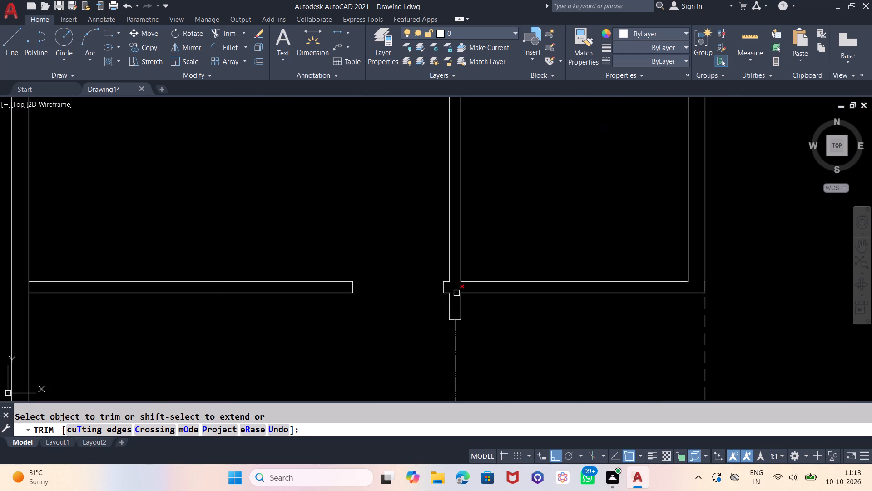
click(456, 293)
scroll(460, 281, down, 2)
scroll(454, 364, up, 2)
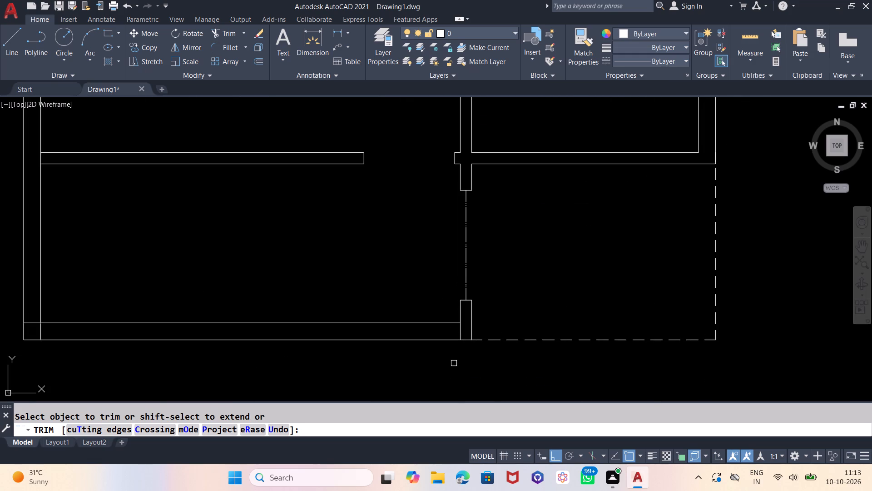
click(458, 333)
scroll(595, 306, down, 1)
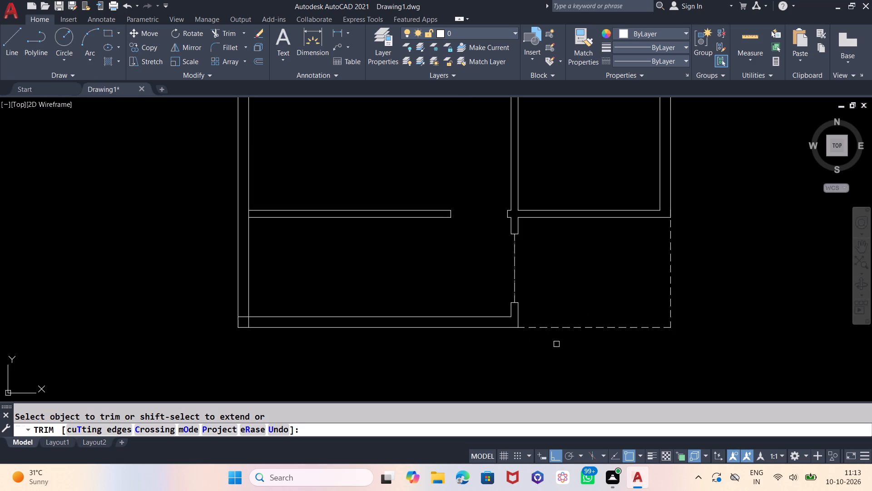
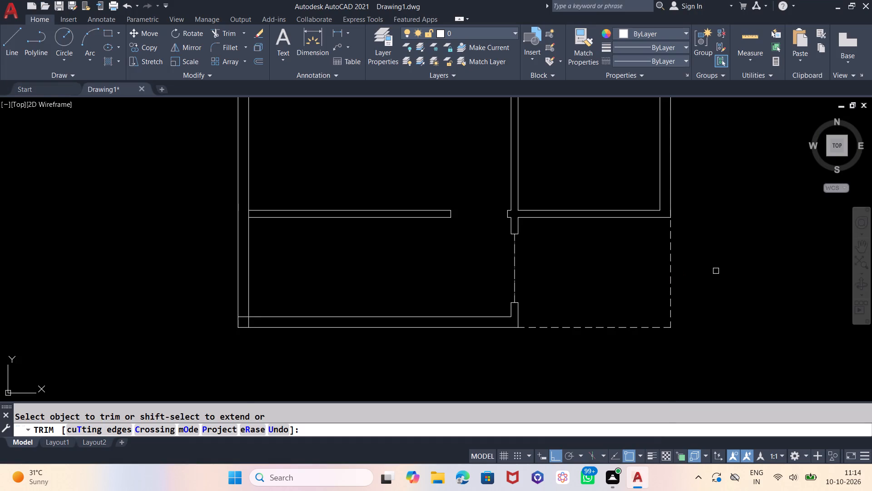
Draw a vertical line across the bottom-left room, from the lower horizontal inner wall to the bottom outer wall's inner face.
key(Escape)
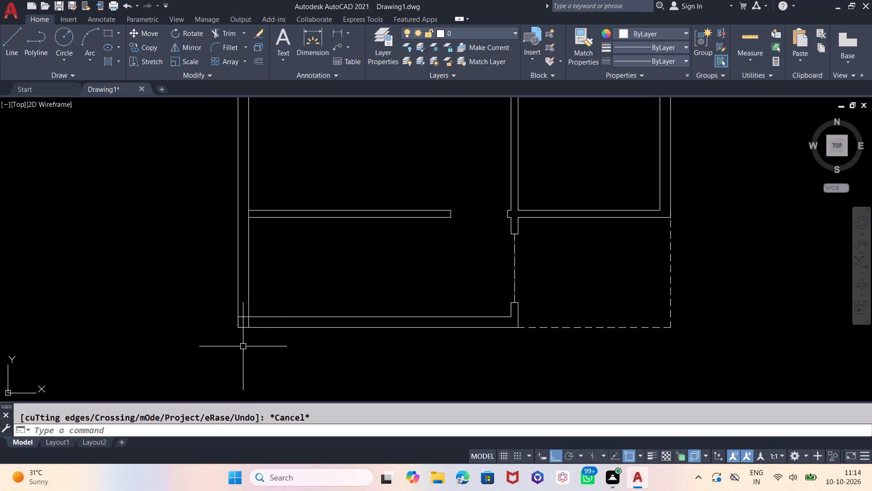
scroll(228, 311, up, 1)
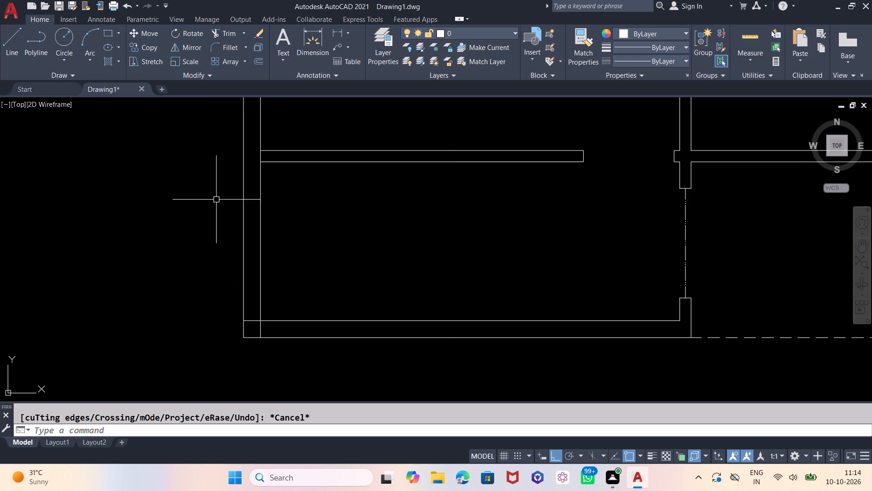
click(10, 36)
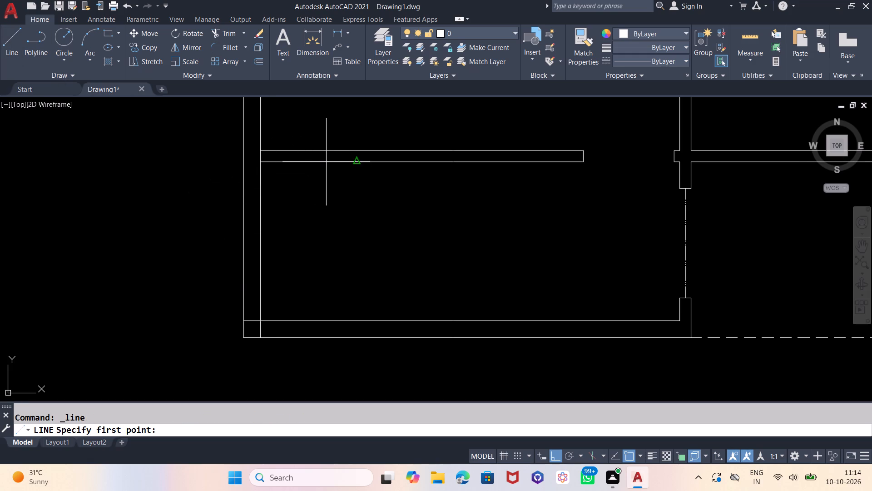
click(356, 164)
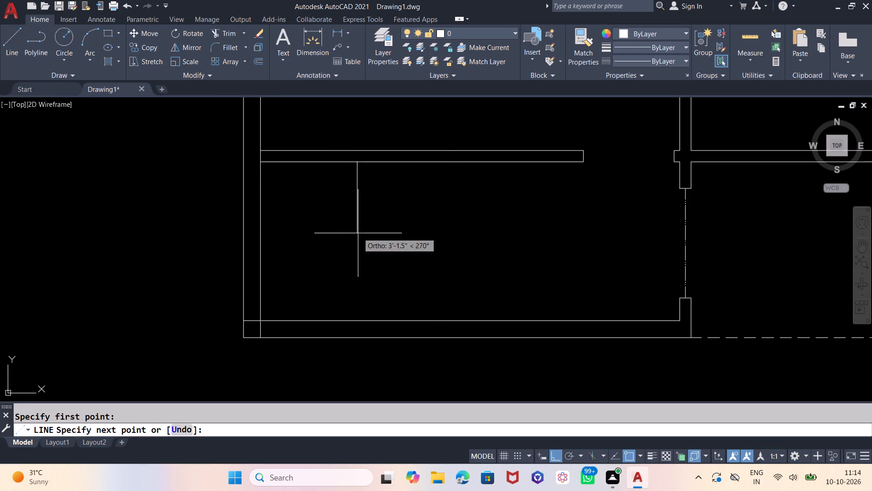
click(360, 321)
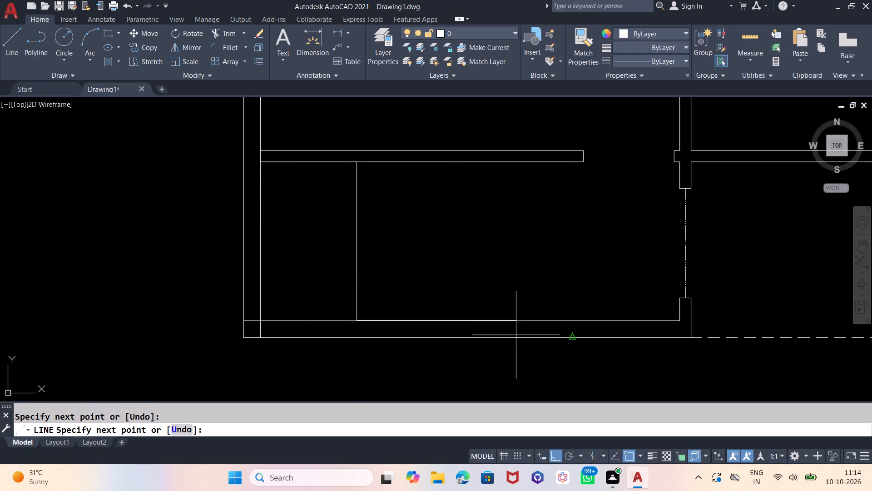
key(Escape)
Offset the vertical line by 8", making one copy to its right and two successive copies to its left as stair treads.
key(o)
key(Return)
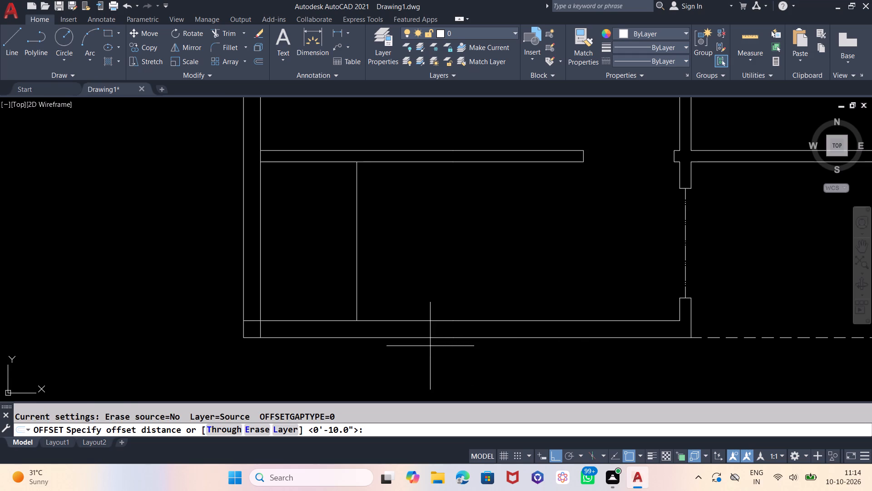
key(8)
key(Return)
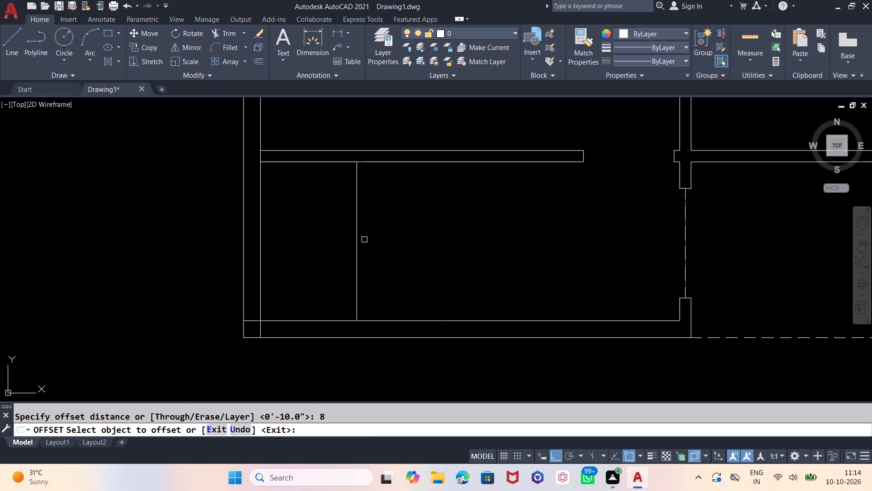
click(359, 243)
click(377, 246)
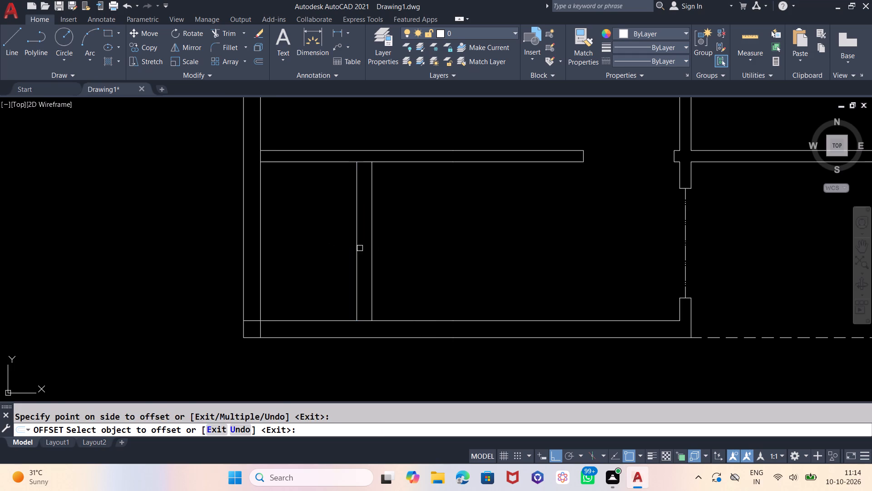
click(358, 251)
click(321, 252)
click(343, 243)
click(333, 244)
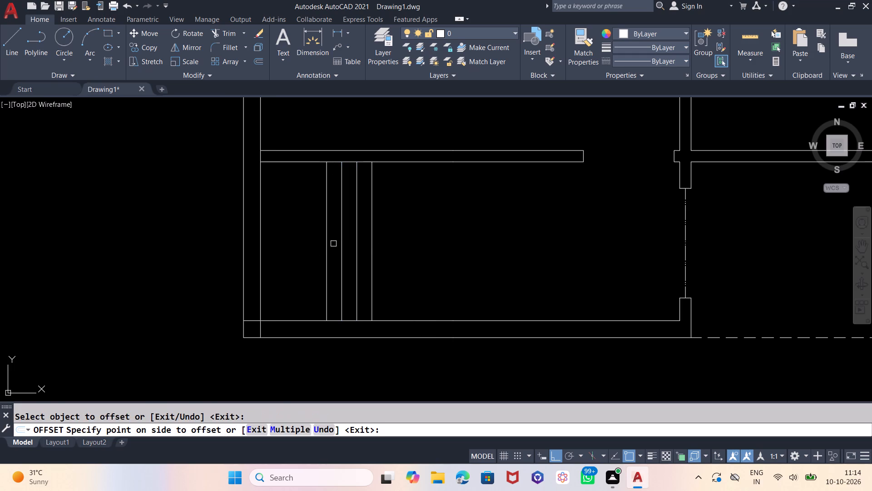
Continue offsetting the rightmost tread line 8" to the right until seven more treads are added.
click(368, 247)
click(373, 247)
click(401, 247)
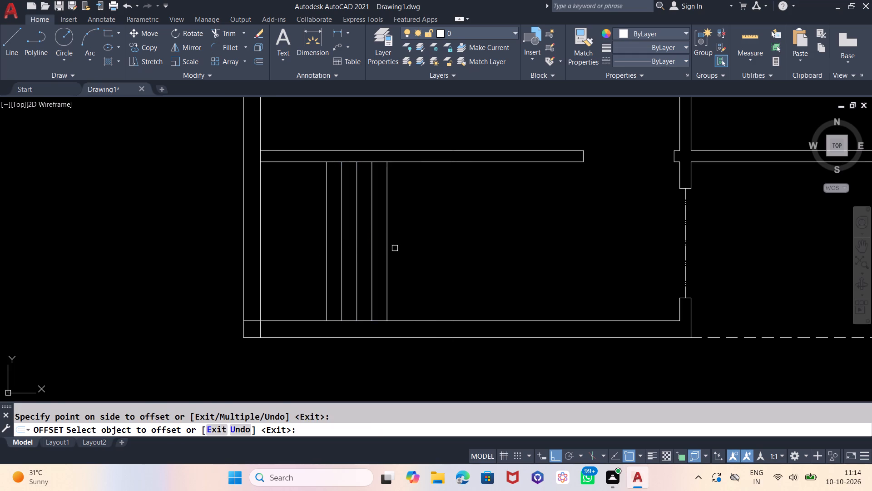
click(387, 255)
drag(437, 252, 432, 252)
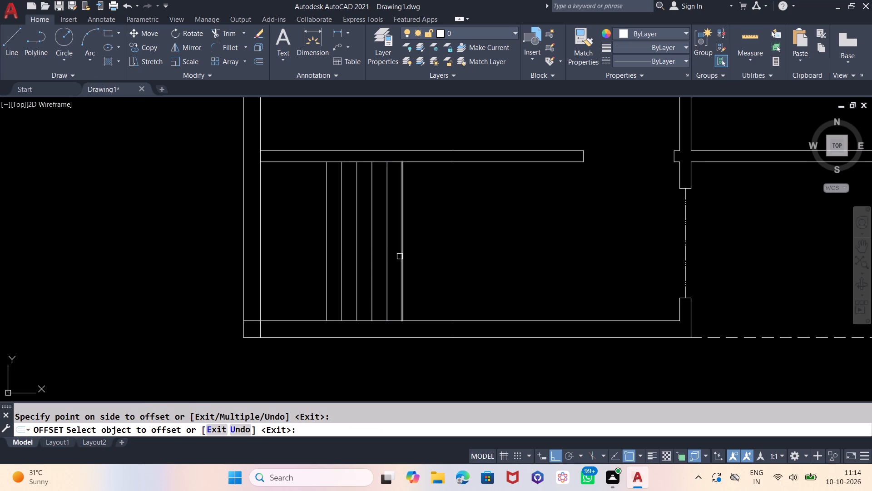
click(401, 254)
click(444, 251)
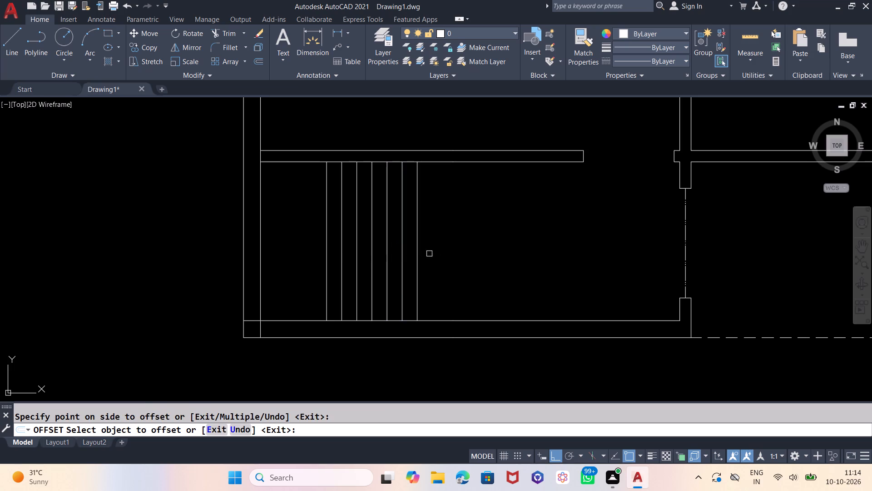
click(420, 256)
drag(460, 256, 452, 258)
drag(431, 252, 437, 251)
click(461, 251)
click(447, 256)
click(496, 253)
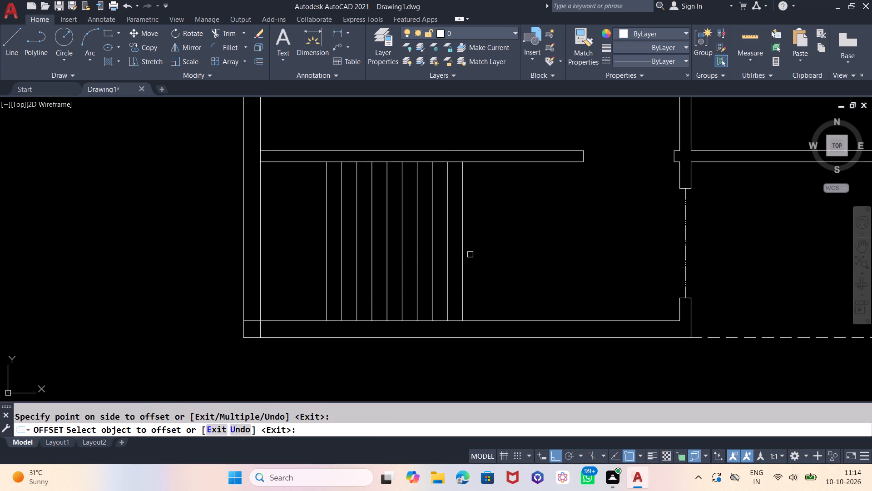
click(465, 255)
click(492, 254)
key(Escape)
Draw a horizontal centre line across the stair from the leftmost tread's midpoint to the rightmost tread.
key(l)
key(Return)
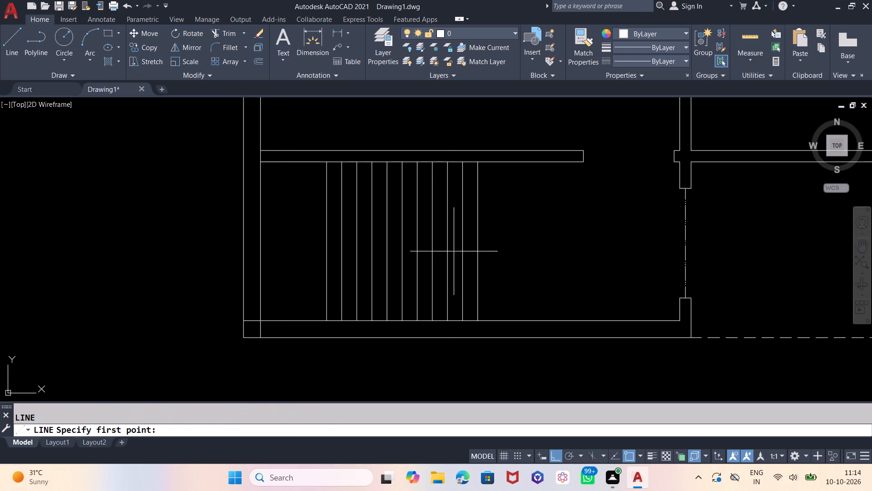
click(328, 243)
click(476, 242)
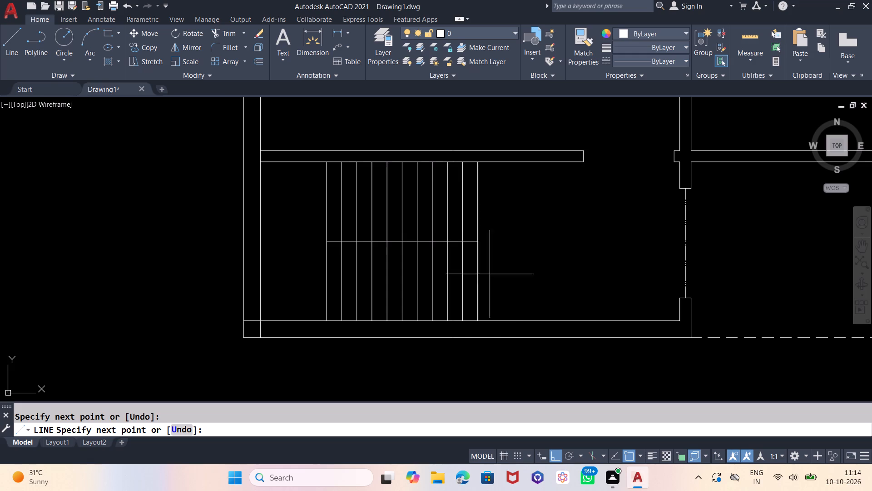
key(Escape)
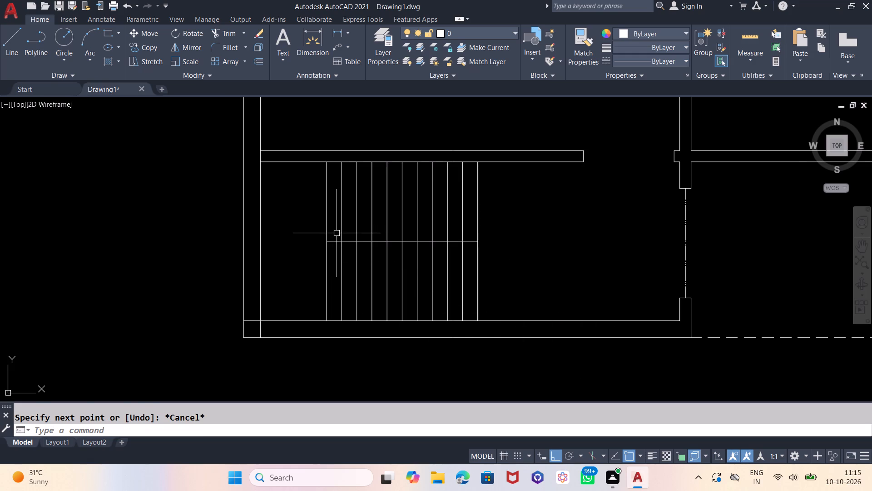
Offset the stair's horizontal centre line 1" to both sides.
key(o)
key(Return)
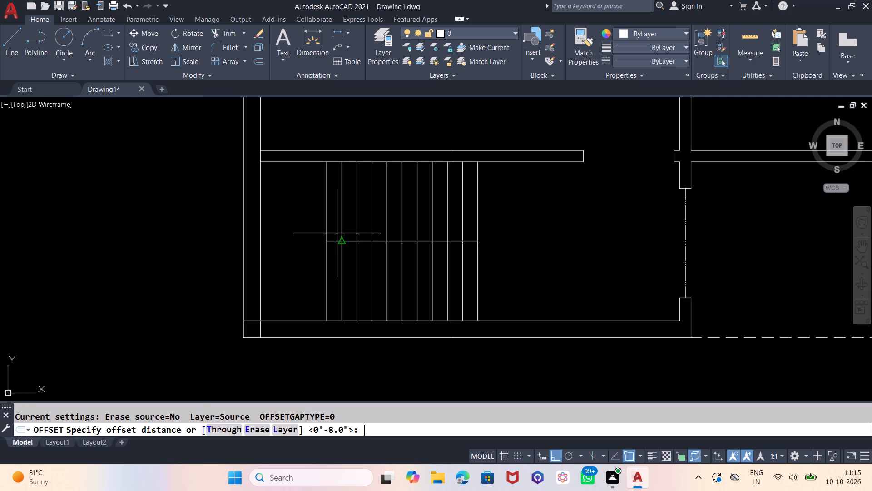
key(1)
key(Return)
scroll(336, 234, up, 2)
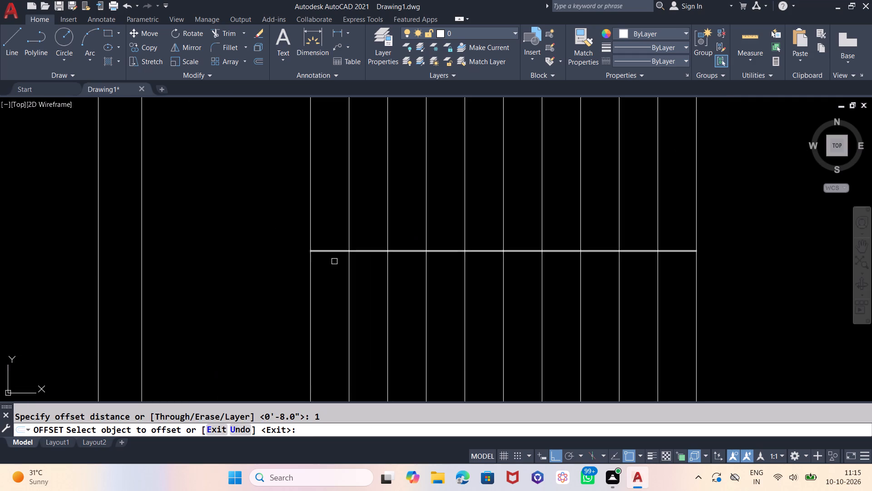
click(337, 251)
click(337, 212)
click(333, 252)
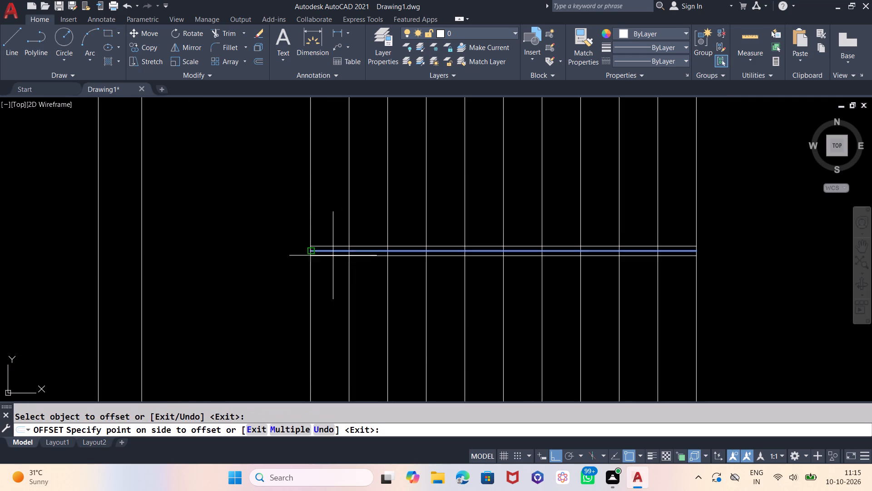
click(335, 279)
key(Escape)
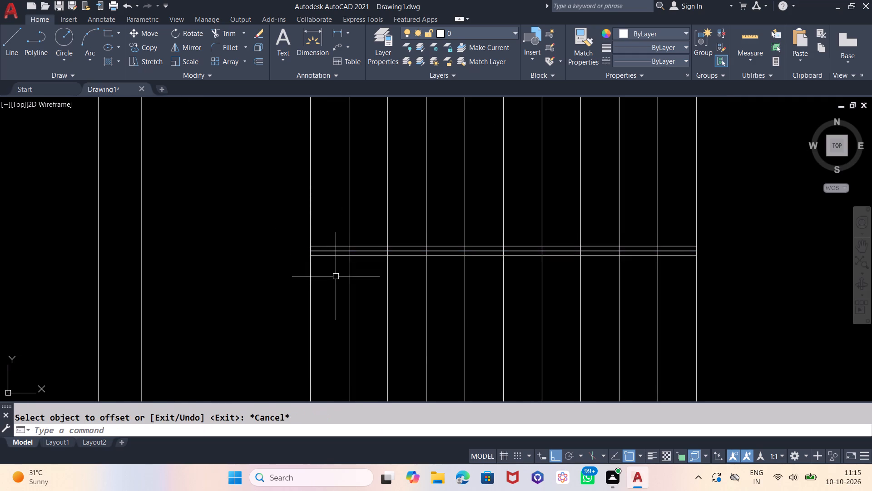
Trim the leftmost tread between the two offset lines and the centre line's portion in the first bay.
text(TR)
key(Return)
key(Return)
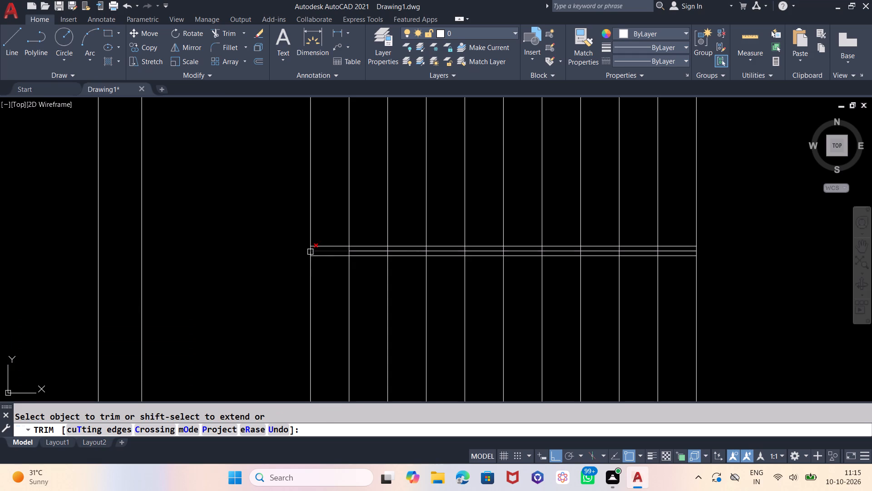
scroll(310, 251, up, 5)
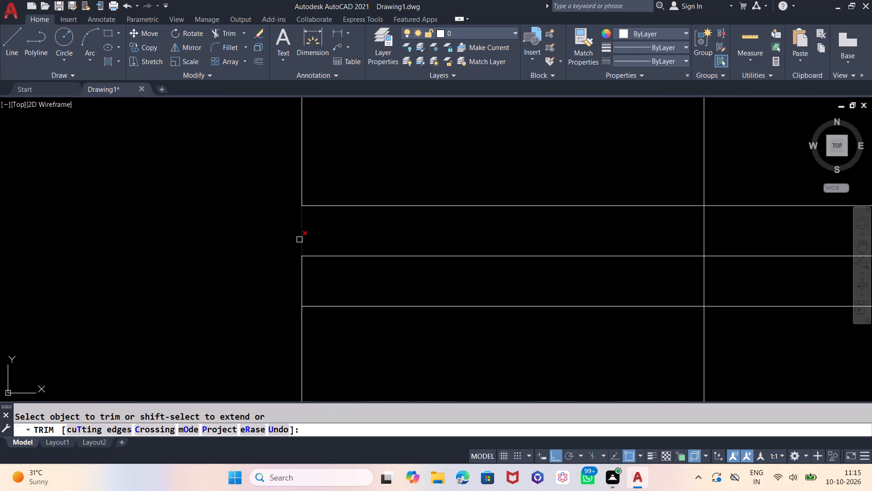
click(299, 240)
click(303, 274)
click(312, 257)
scroll(213, 225, down, 2)
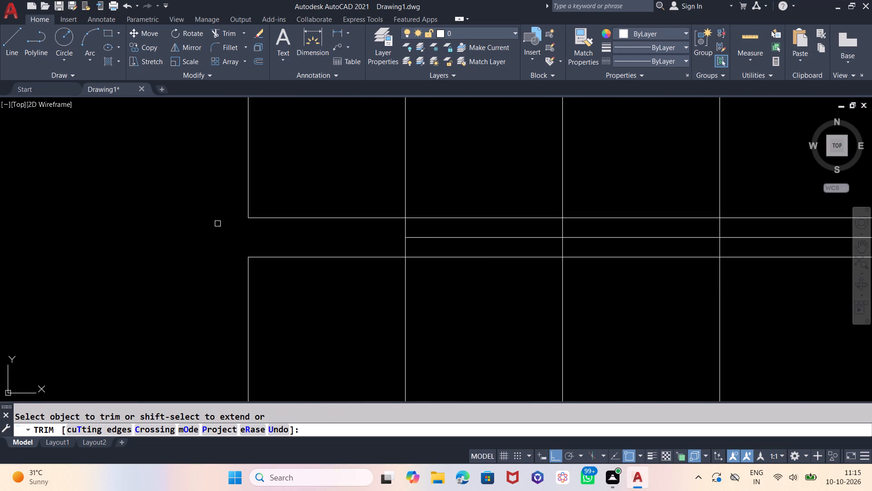
Trim the second and third treads between the offset lines, along with the centre line's portions in the adjoining bays.
click(391, 235)
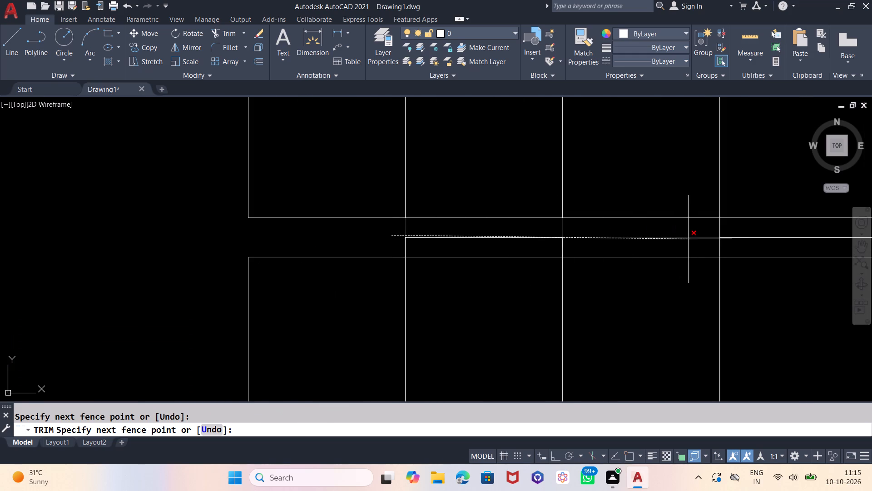
click(730, 234)
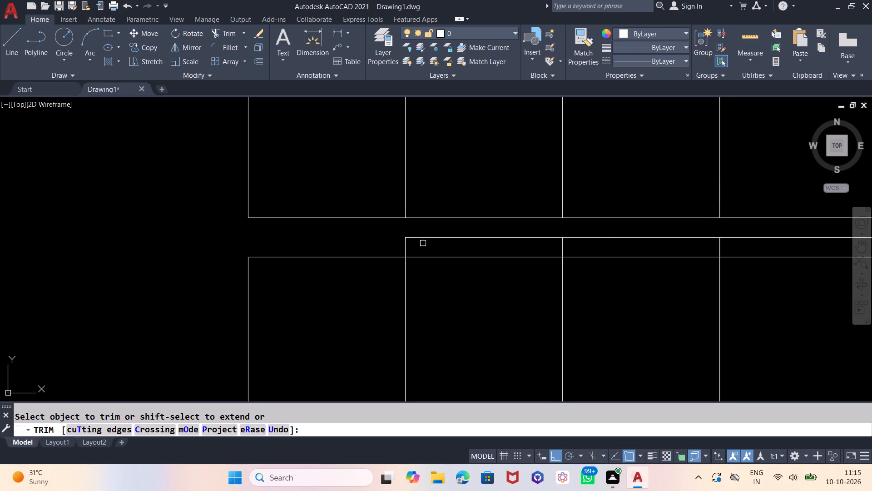
click(420, 240)
click(421, 232)
click(403, 242)
click(564, 247)
click(566, 239)
Trim the fourth tread between the offset lines and all remaining centre line portions through to the stair's right end.
scroll(427, 258, down, 1)
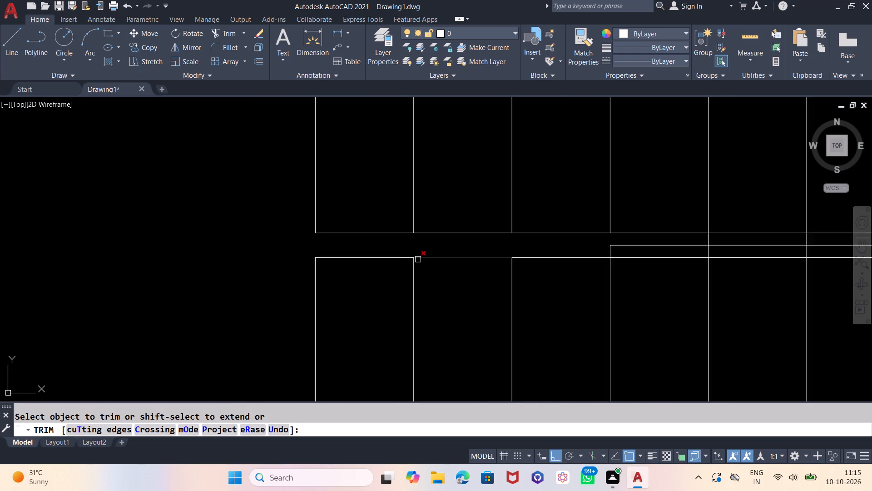
scroll(416, 260, down, 1)
scroll(525, 254, up, 2)
drag(543, 255, 557, 249)
click(607, 243)
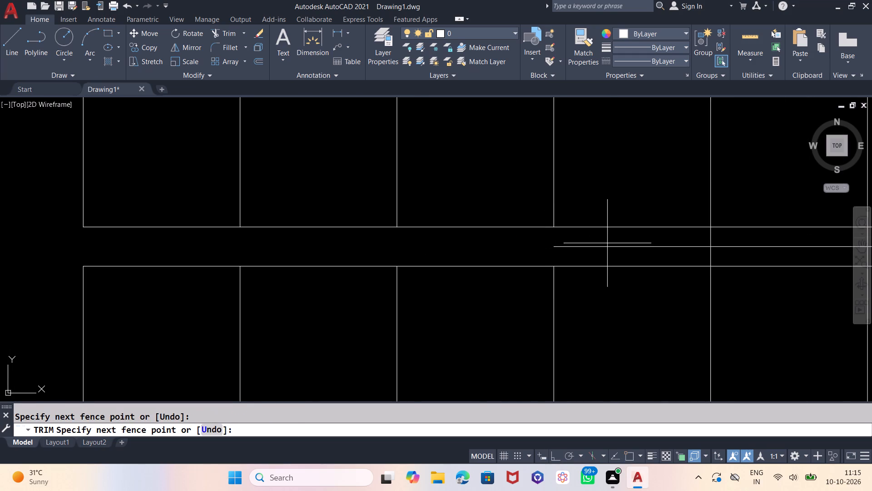
click(607, 247)
scroll(377, 272, down, 2)
scroll(540, 271, up, 2)
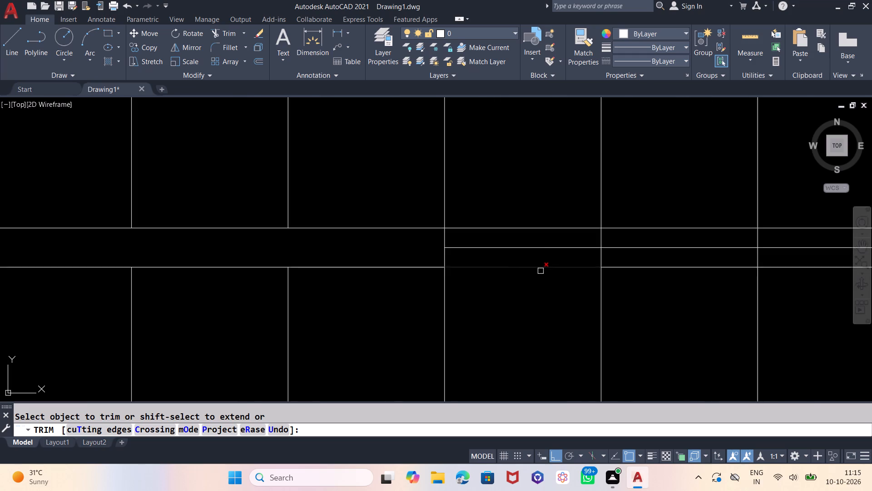
click(544, 246)
click(627, 250)
scroll(360, 269, down, 2)
scroll(550, 263, up, 2)
click(552, 261)
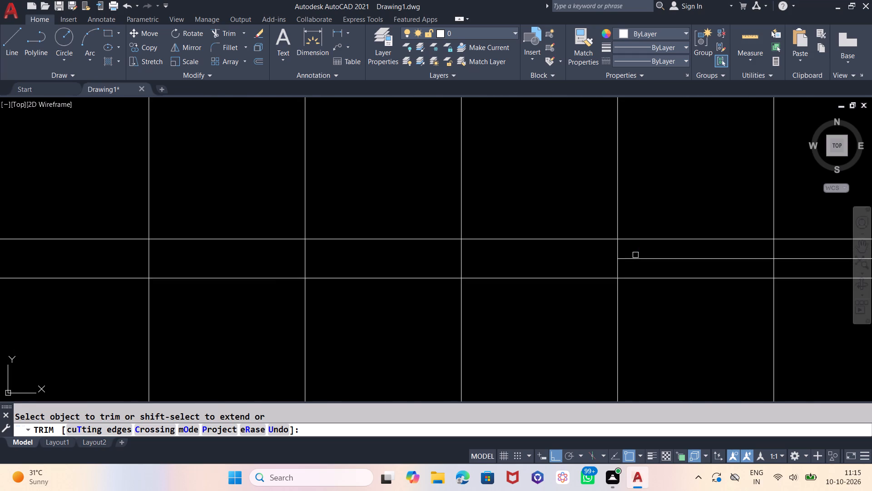
click(636, 258)
scroll(365, 265, down, 1)
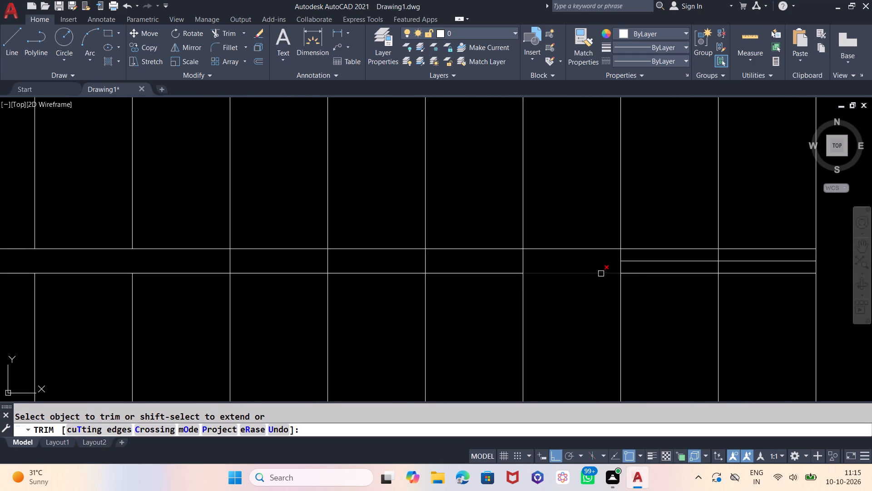
click(661, 263)
scroll(476, 248, down, 1)
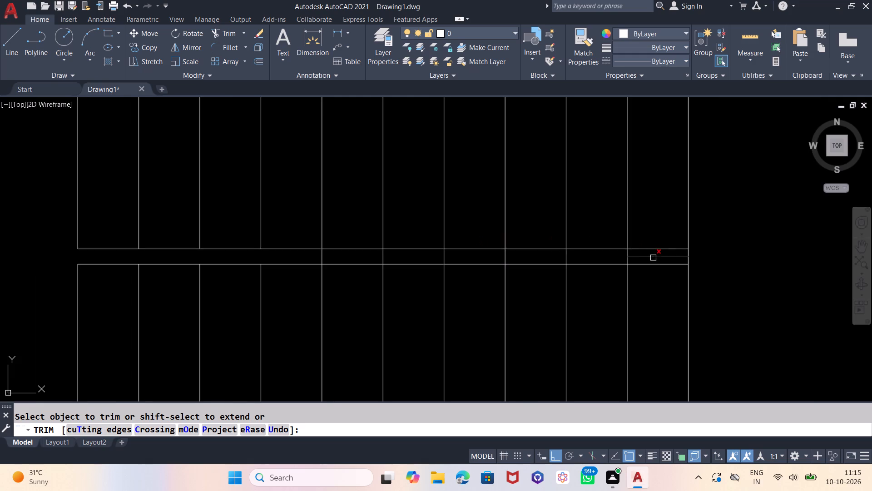
scroll(654, 257, up, 1)
click(655, 258)
Trim all remaining stair treads between the two offset lines, from the fifth tread through to the stair's right end.
click(729, 253)
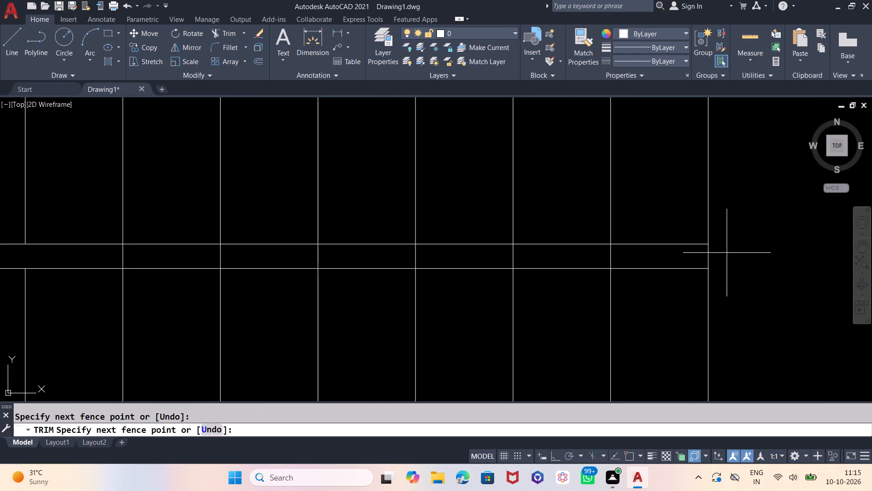
click(206, 259)
scroll(835, 311, down, 1)
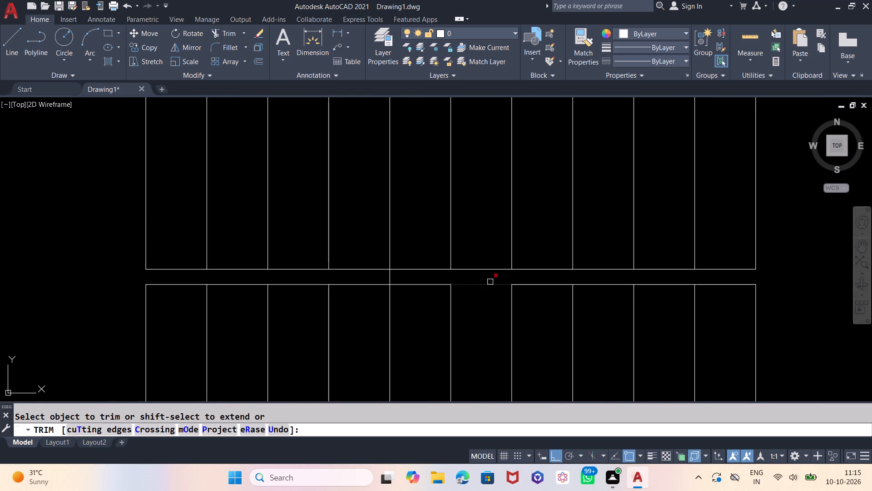
scroll(591, 244, down, 1)
scroll(462, 268, up, 2)
click(469, 264)
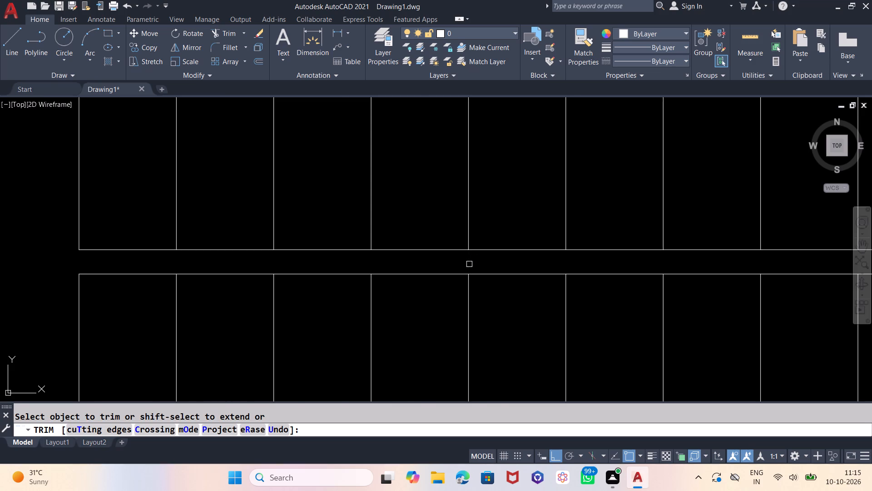
Trim both inner wall line stubs that cross the outer wall thickness at the plan's lower-left corner.
scroll(453, 183, down, 2)
scroll(396, 225, down, 1)
scroll(396, 306, down, 2)
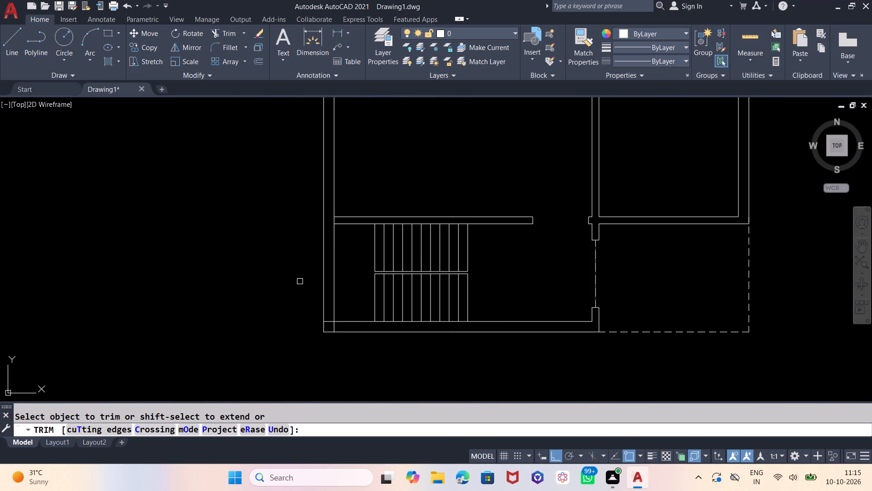
scroll(325, 326, up, 2)
click(330, 316)
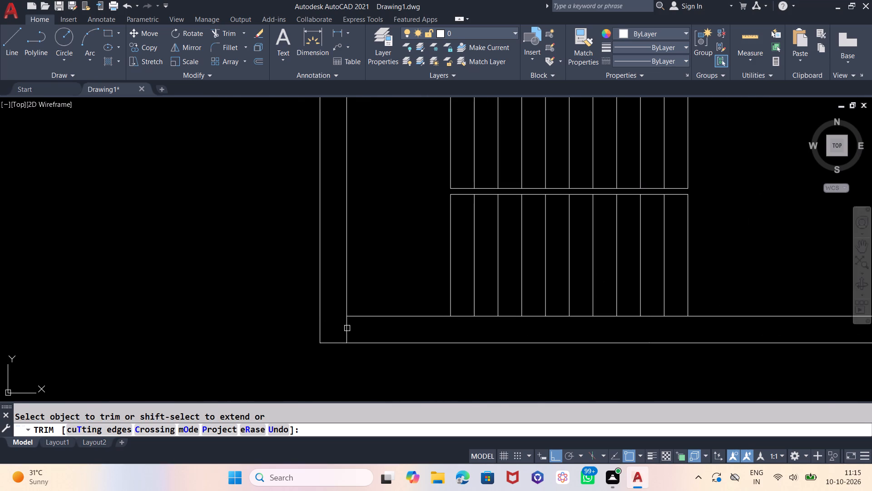
click(347, 328)
Trim the left outer wall's inner line where it crosses the stair's upper wall and the lower small room's bottom wall.
scroll(244, 321, down, 3)
scroll(327, 371, down, 1)
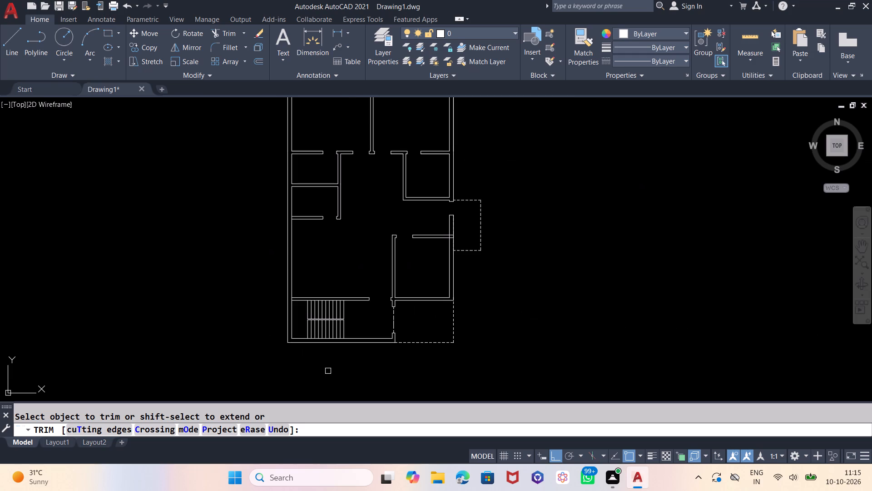
scroll(284, 306, up, 3)
scroll(348, 285, up, 3)
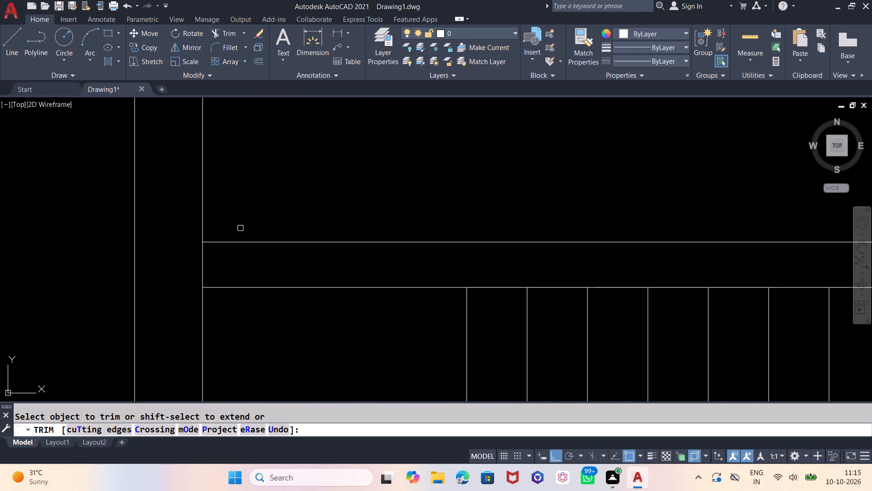
scroll(596, 259, down, 1)
click(352, 260)
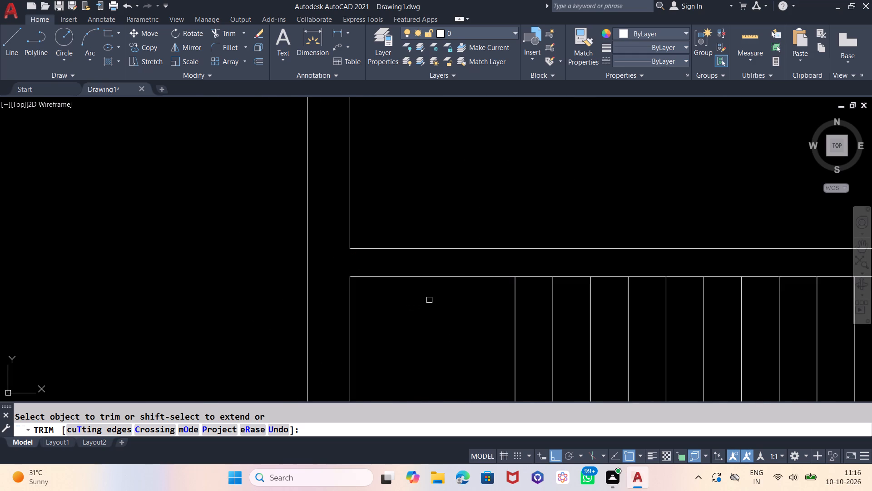
scroll(429, 300, down, 2)
scroll(360, 316, down, 2)
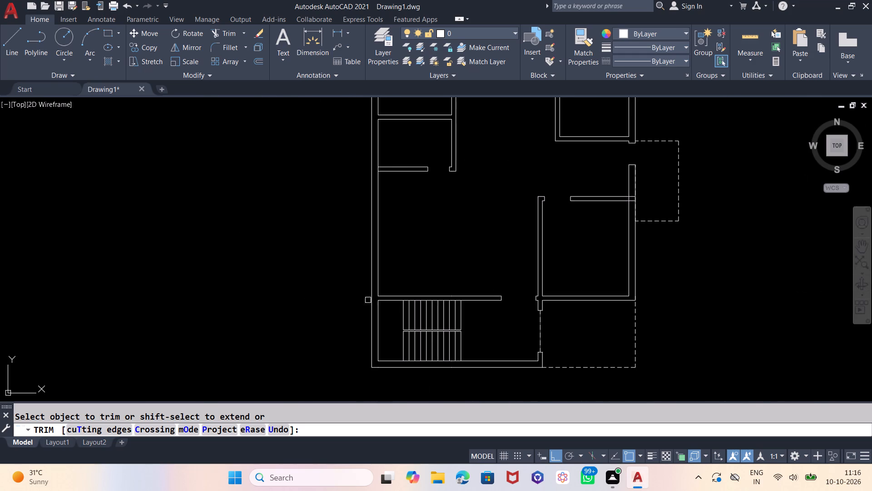
scroll(384, 162, up, 3)
scroll(353, 201, up, 2)
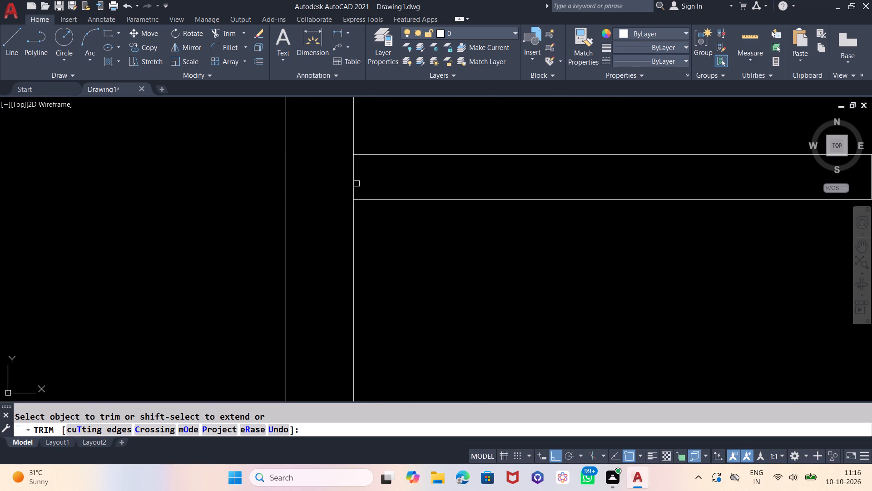
click(355, 182)
Clean up the right outer wall's junction with the partition below the side opening by trimming both partition stubs and the inner line between them.
scroll(383, 306, down, 4)
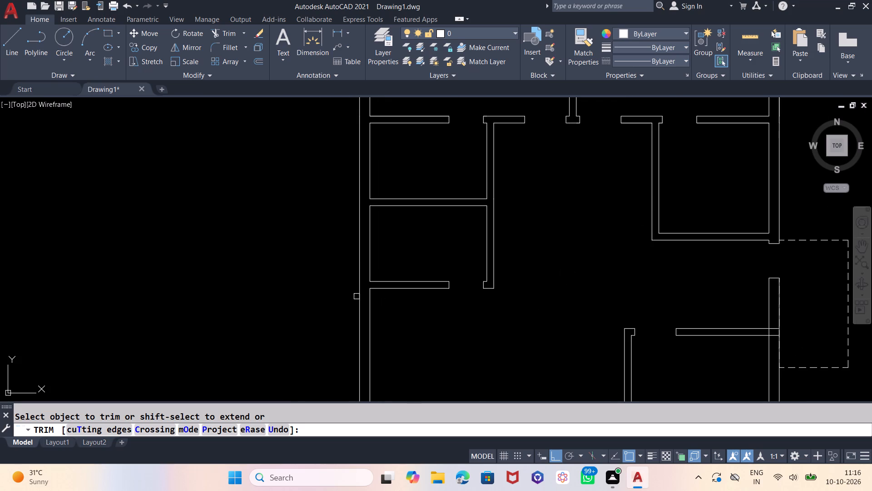
scroll(349, 235, down, 2)
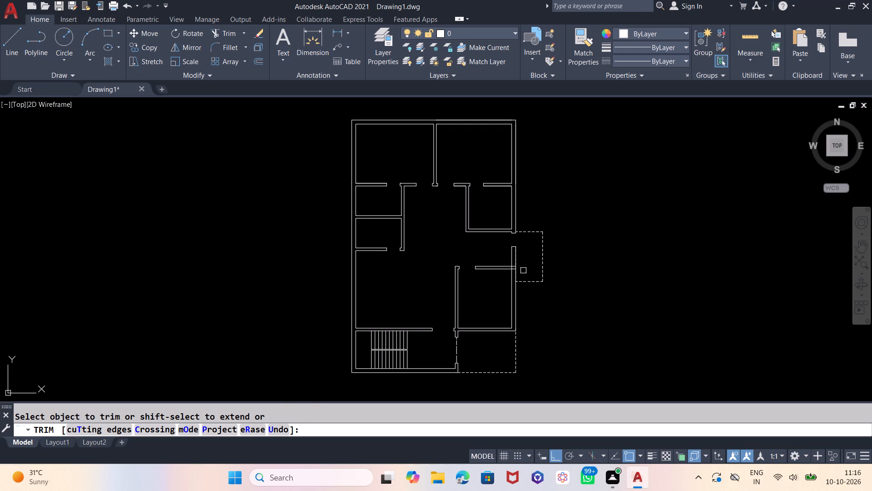
scroll(519, 271, up, 6)
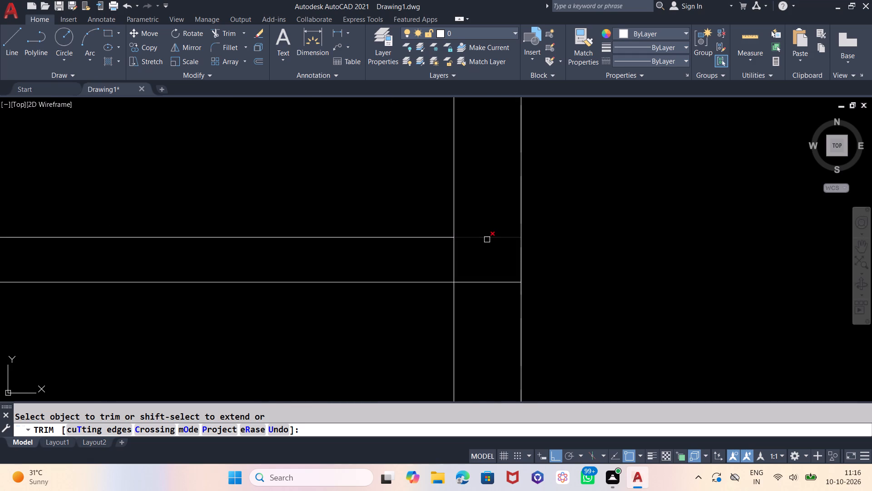
click(487, 240)
click(465, 282)
click(454, 266)
scroll(535, 273, down, 2)
scroll(450, 330, down, 2)
scroll(550, 301, down, 1)
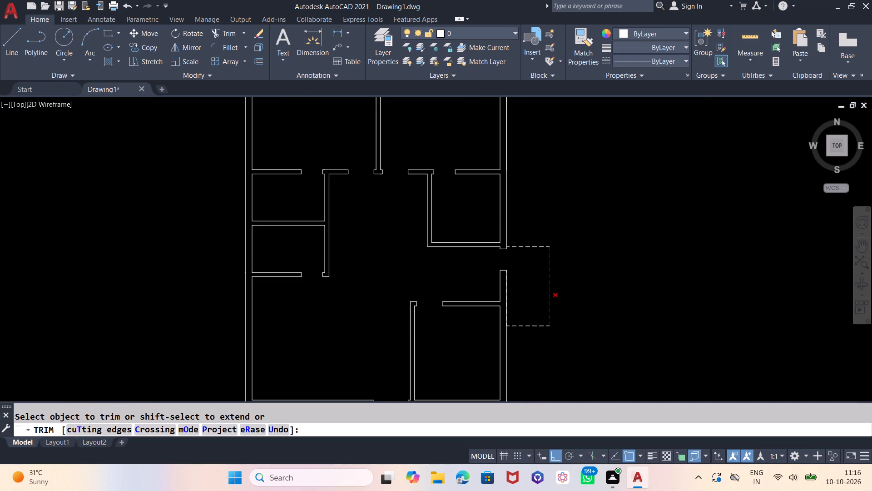
scroll(617, 291, down, 1)
scroll(459, 242, down, 1)
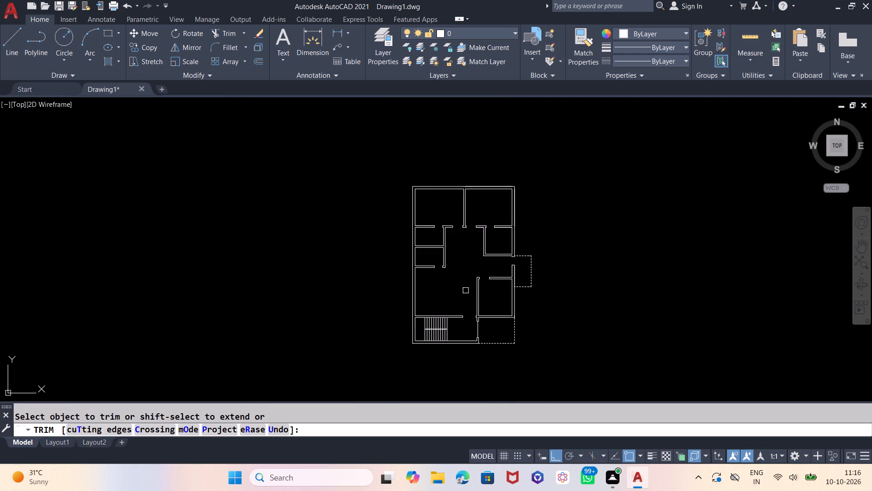
scroll(466, 290, up, 1)
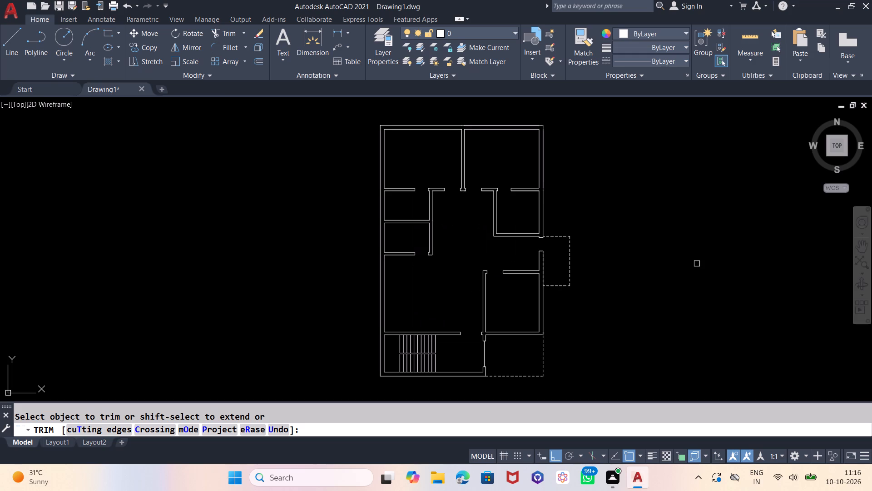
key(Escape)
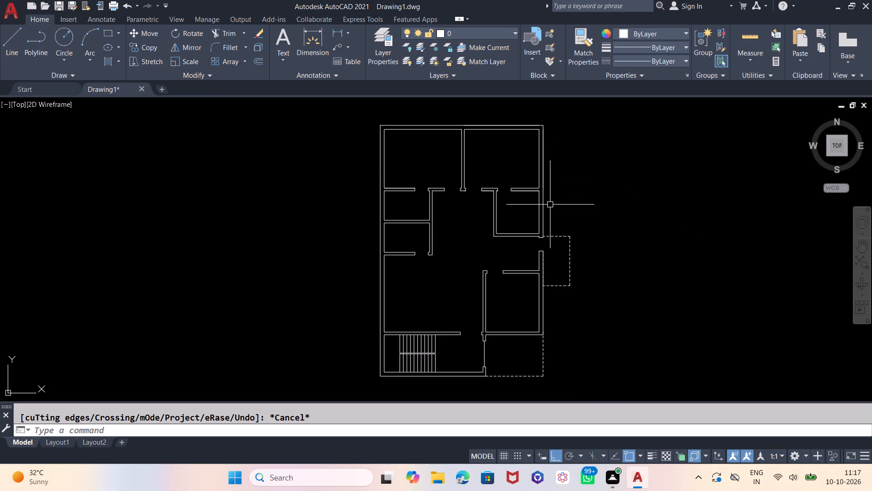
Draw two connected 36" lines in the empty area beside the plan, one running down and the other running right.
click(21, 33)
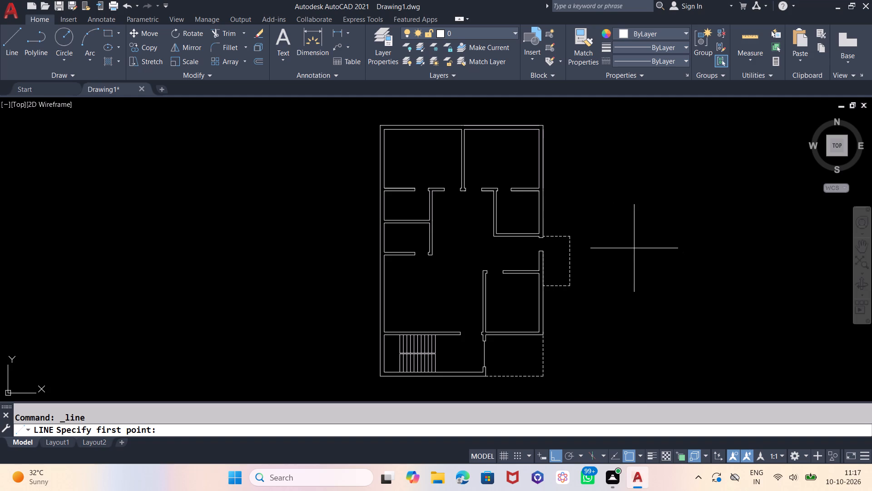
scroll(476, 353, up, 3)
scroll(217, 110, down, 3)
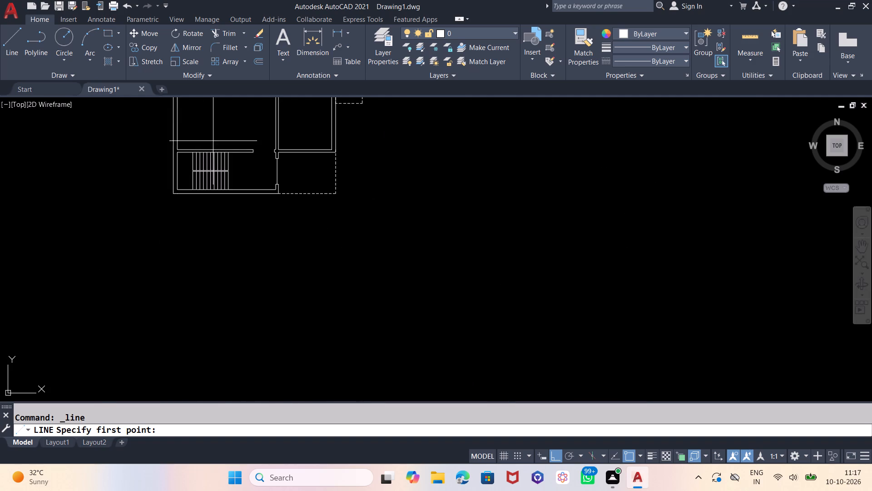
scroll(416, 349, down, 2)
scroll(405, 238, up, 1)
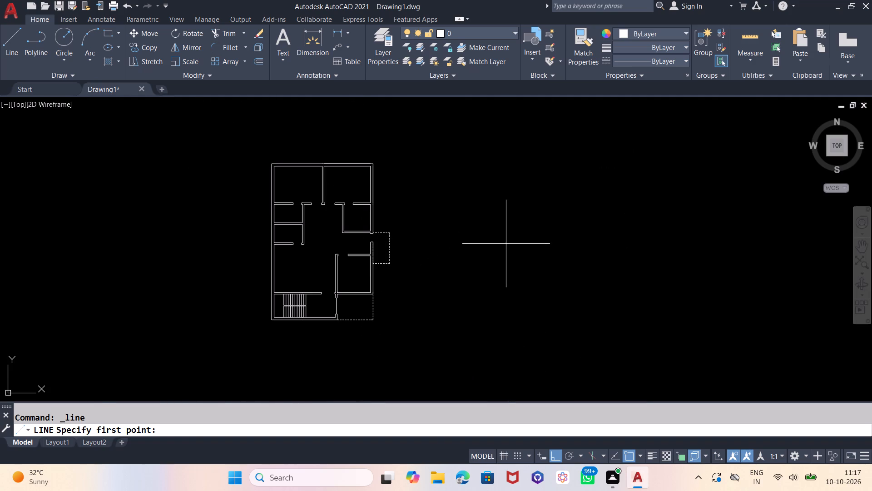
click(508, 213)
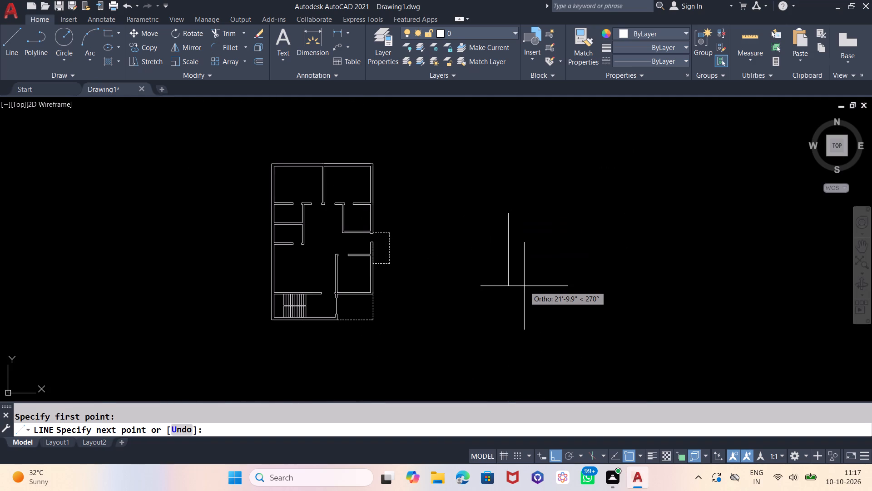
text(36)
key(Return)
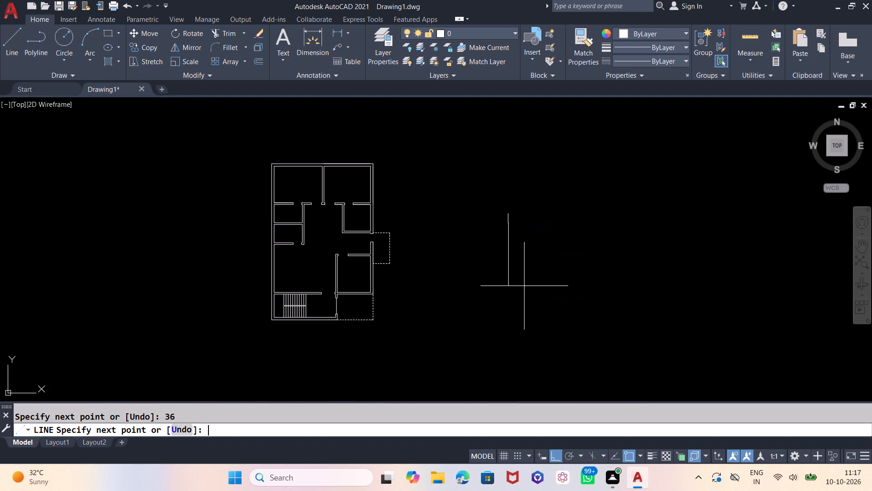
text(36)
key(Return)
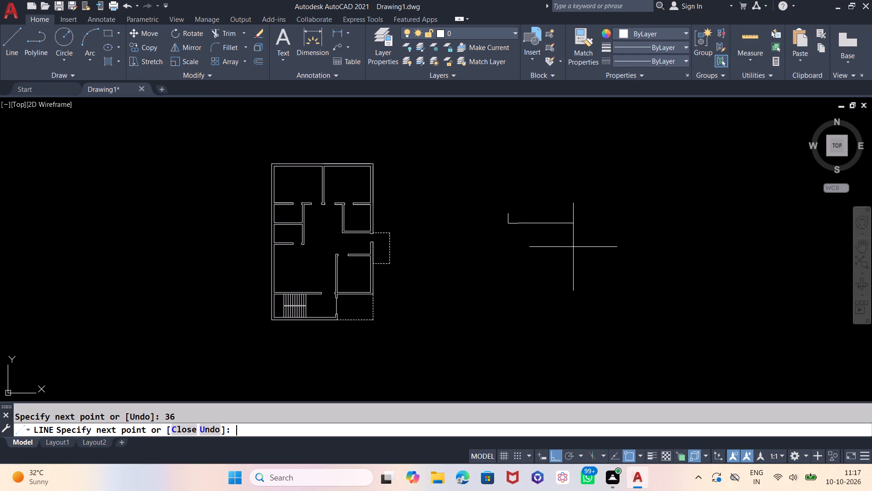
key(Escape)
Offset the vertical 36" line 3" to its right to form the door leaf's thickness.
scroll(514, 216, up, 2)
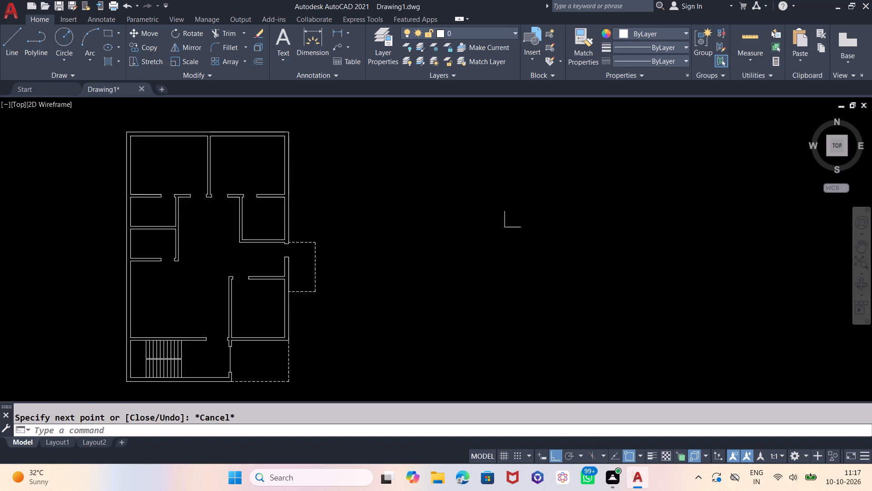
scroll(505, 217, up, 3)
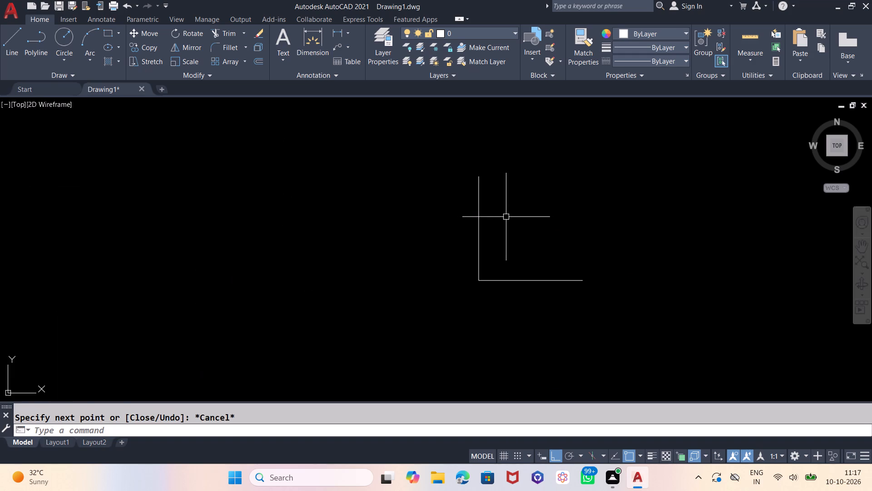
key(o)
key(Return)
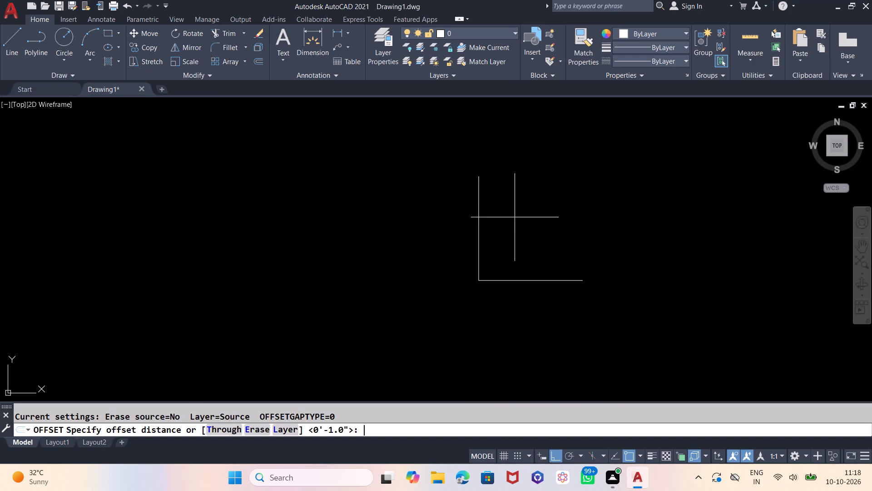
key(3)
key(Return)
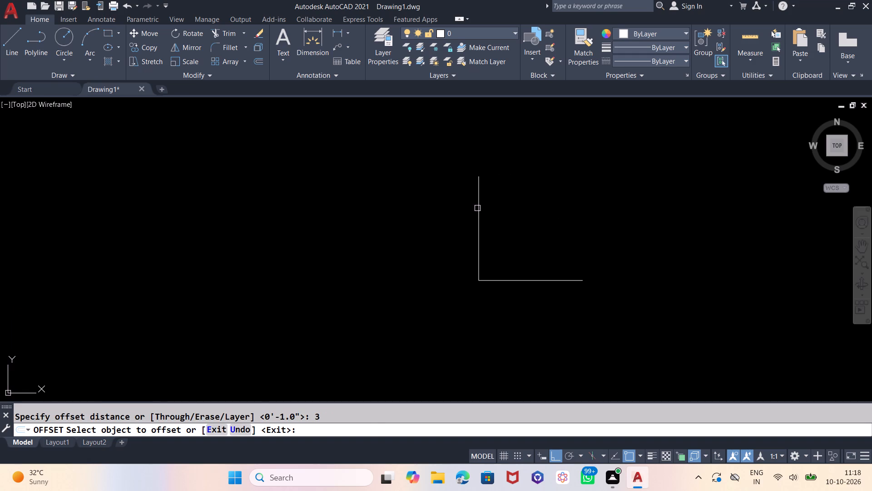
click(480, 203)
click(510, 211)
key(Escape)
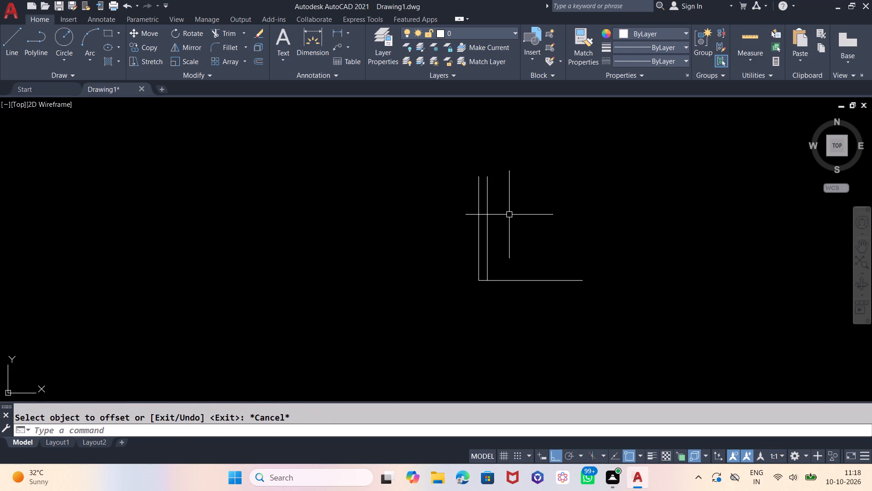
Draw the door swing arc from the horizontal line's free end to the vertical line's top, centred on their shared corner.
key(a)
key(Return)
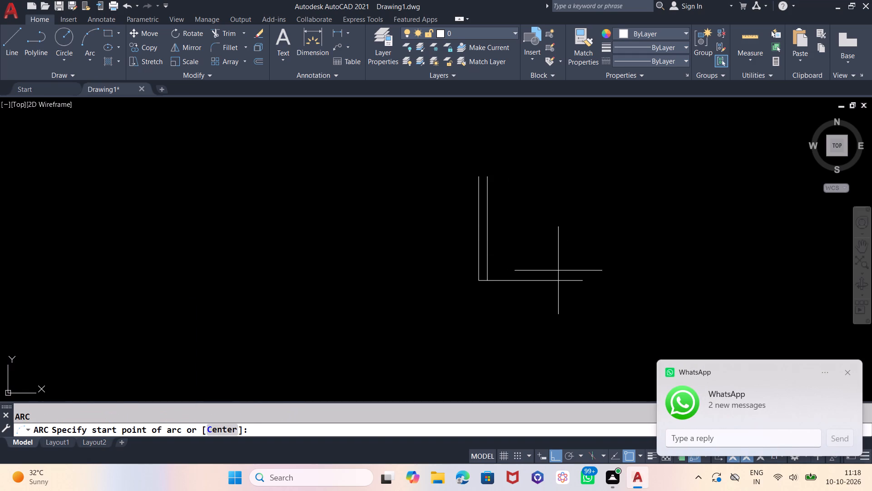
click(582, 280)
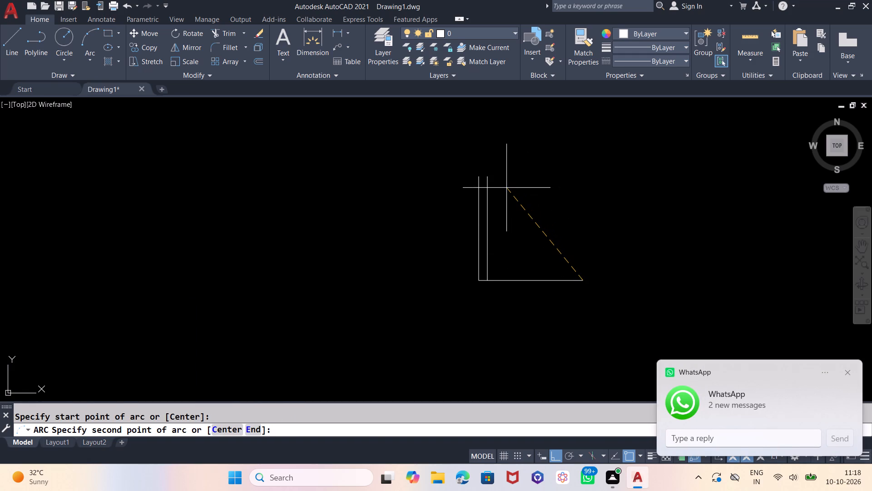
key(w)
key(BackSpace)
key(e)
key(Return)
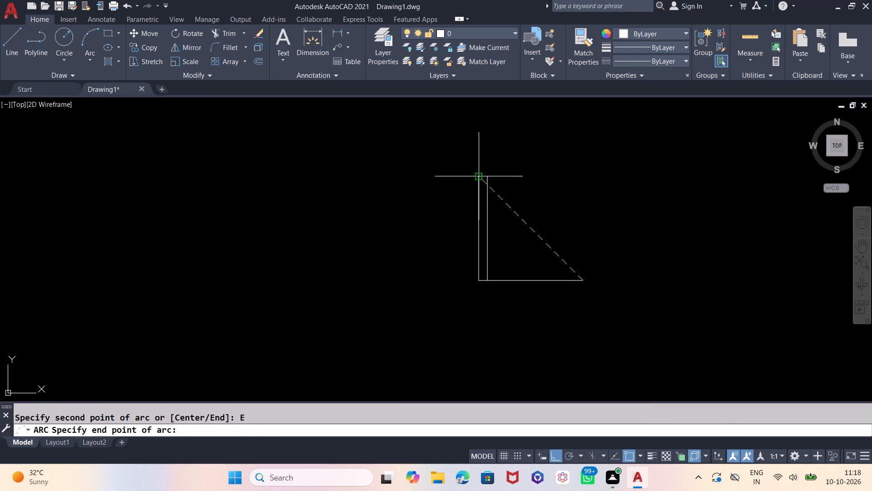
click(476, 177)
click(479, 282)
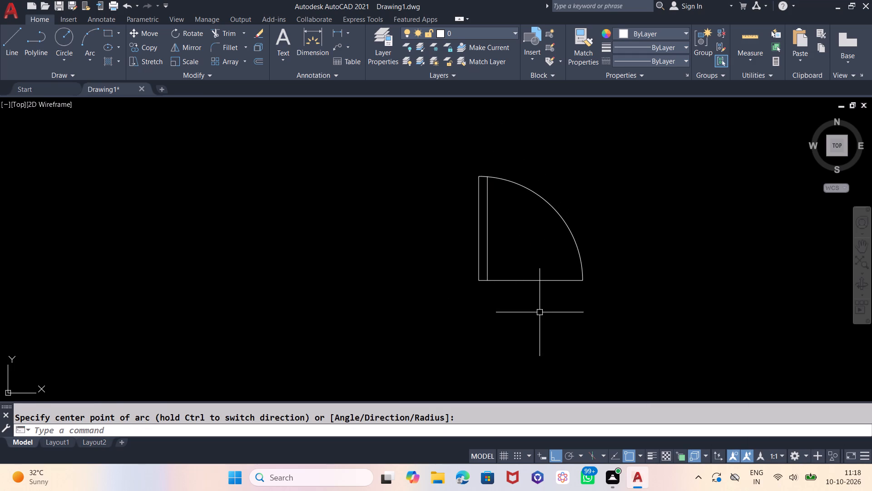
Trim away the horizontal base line between the door leaf and the free end of the swing arc.
key(Escape)
key(t)
key(r)
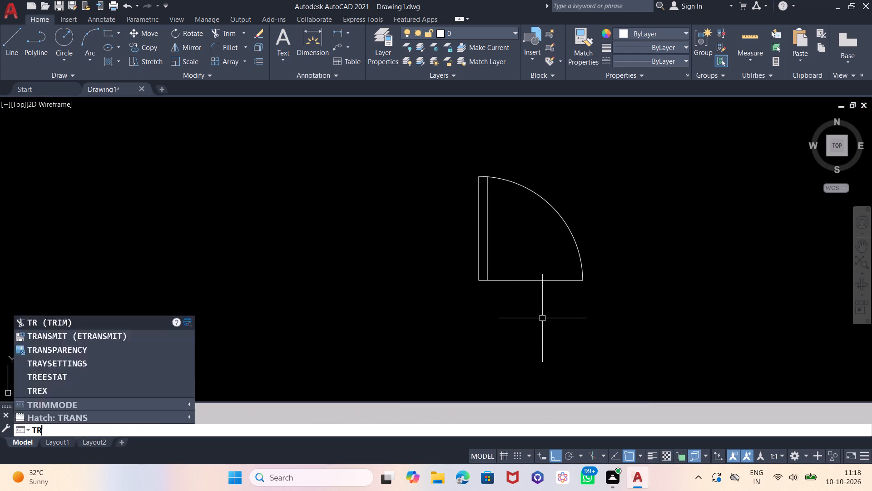
key(Return)
key(Return)
drag(540, 317, 539, 312)
click(522, 263)
scroll(553, 334, down, 3)
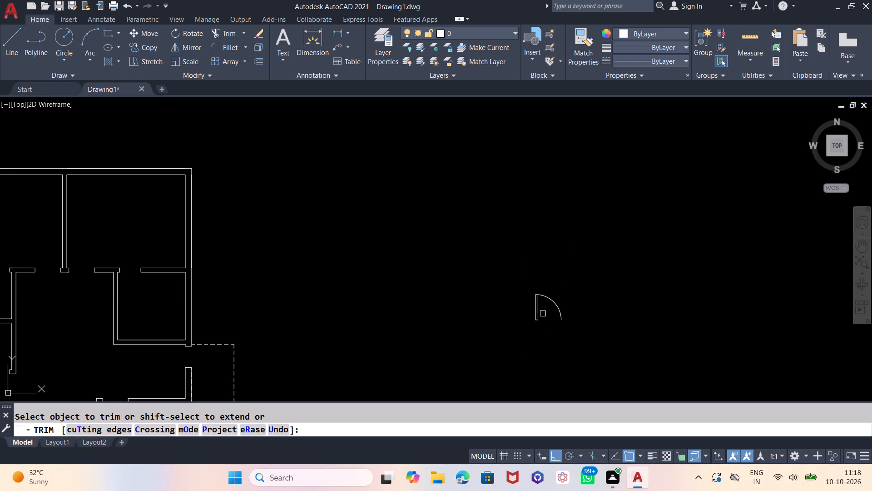
key(Escape)
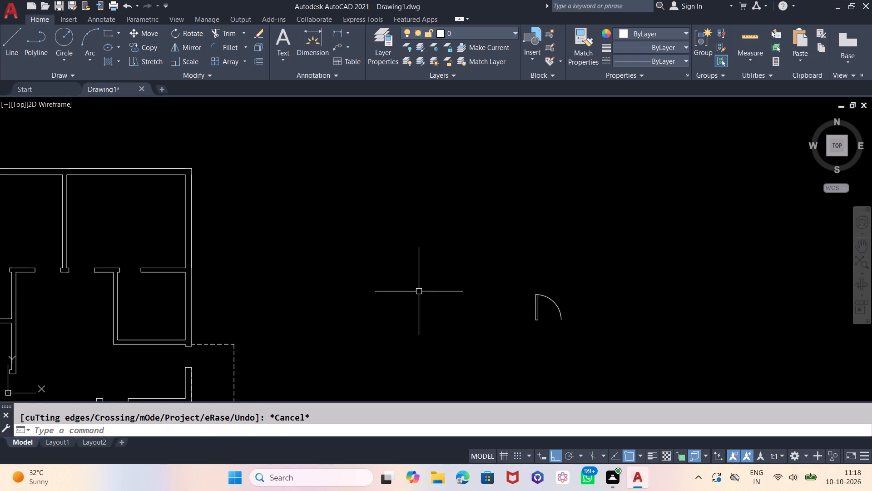
Mirror the door symbol about a vertical axis between it and the plan, keeping the original.
drag(571, 284, 556, 290)
click(486, 356)
text(MI)
key(Return)
drag(412, 278, 412, 303)
click(417, 348)
key(BackSpace)
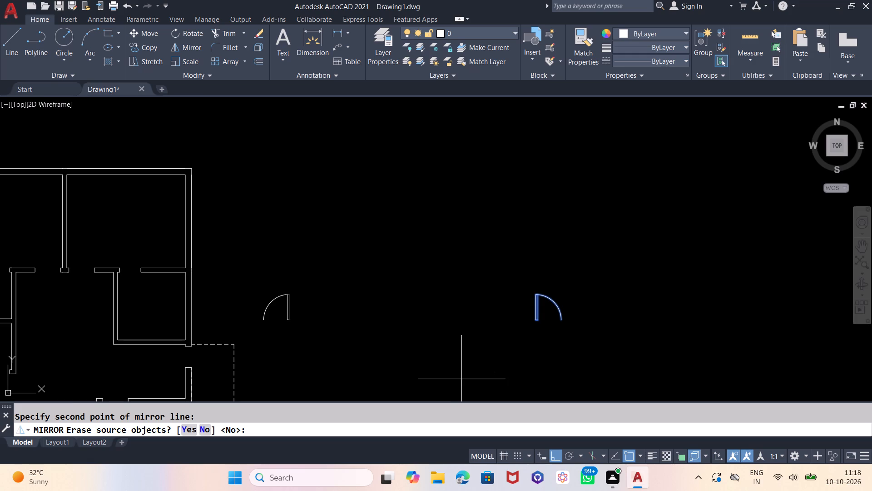
key(Return)
key(Return)
scroll(588, 286, down, 1)
key(Escape)
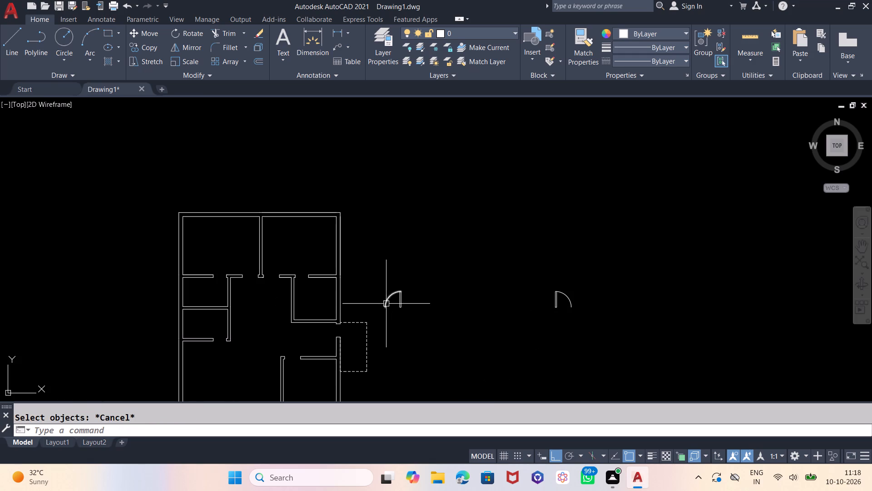
Copy both mirrored door symbols vertically to make one more pair below and two more pairs above them.
scroll(437, 269, down, 1)
scroll(397, 296, up, 1)
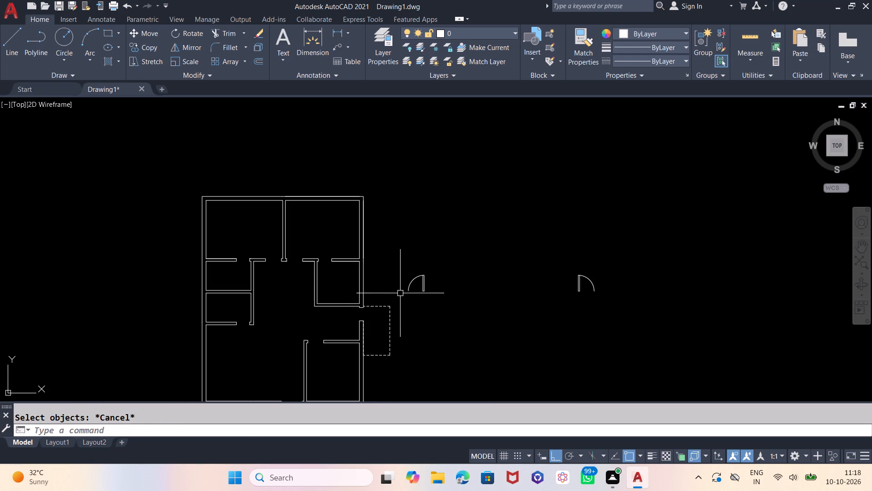
click(432, 263)
click(396, 297)
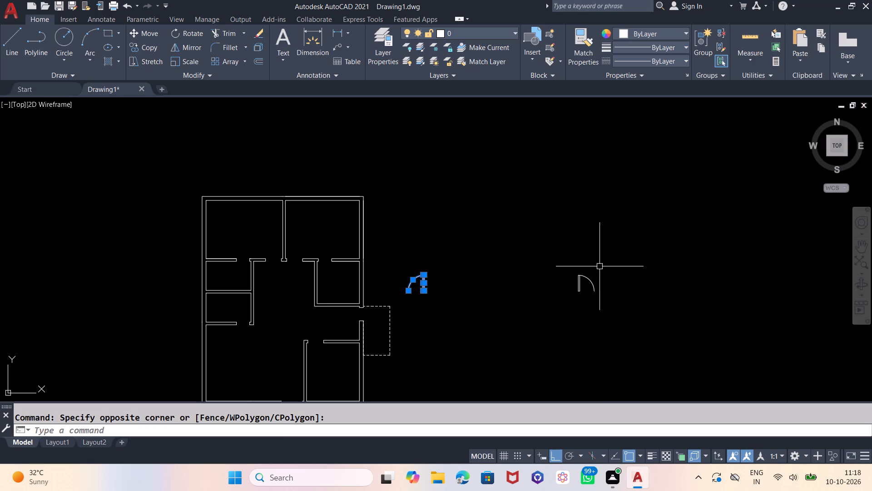
drag(604, 269, 584, 286)
click(547, 308)
text(CP)
key(Return)
click(545, 305)
click(541, 343)
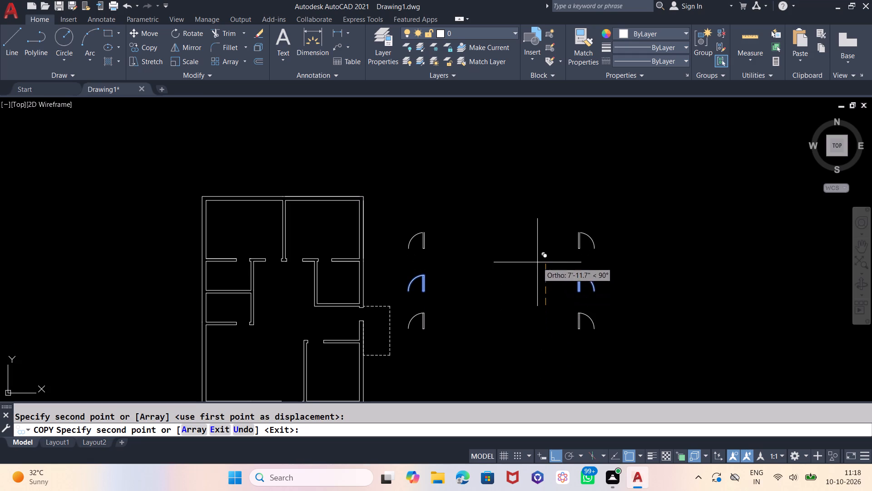
click(537, 262)
click(526, 209)
key(Escape)
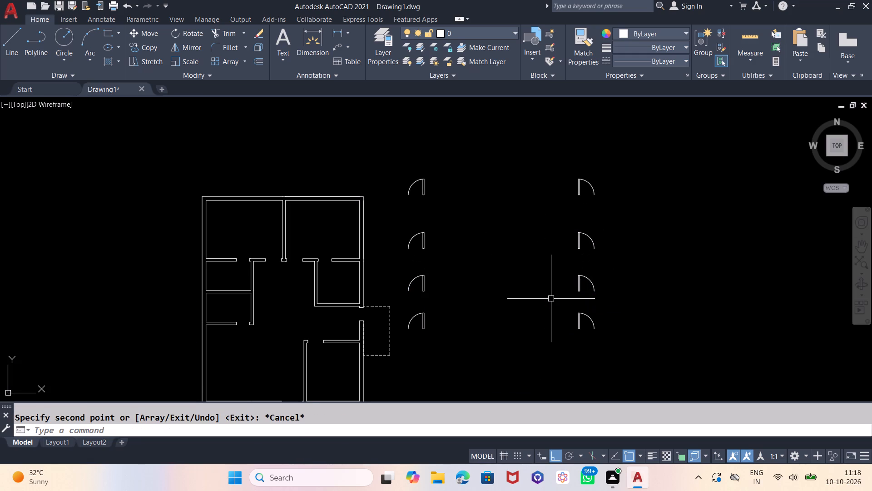
Move the lowest left-swinging door by its hinge corner into the upper-left room's opening beside the central partition.
drag(432, 306, 426, 309)
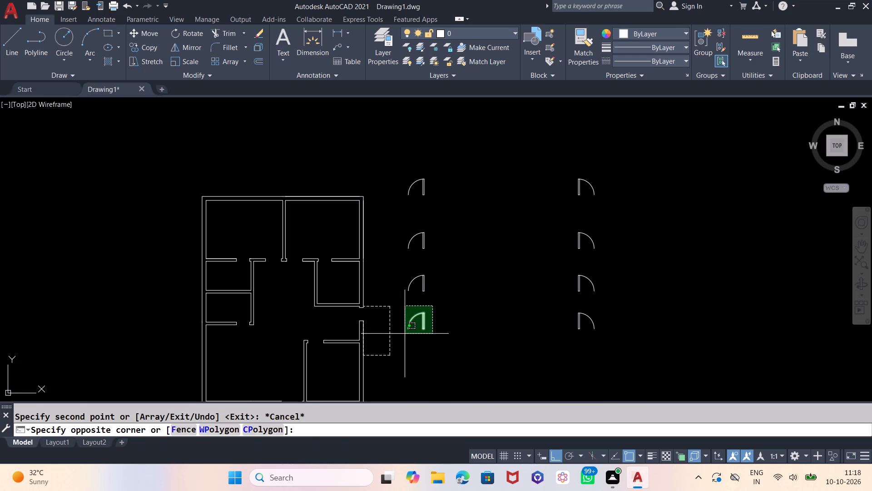
click(401, 337)
key(m)
key(Return)
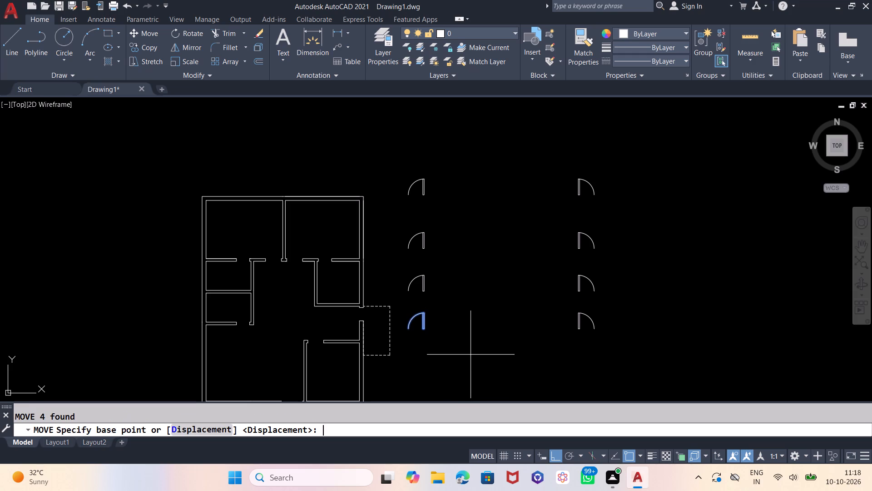
scroll(405, 320, up, 3)
middle_drag(408, 318, 416, 313)
scroll(476, 370, up, 1)
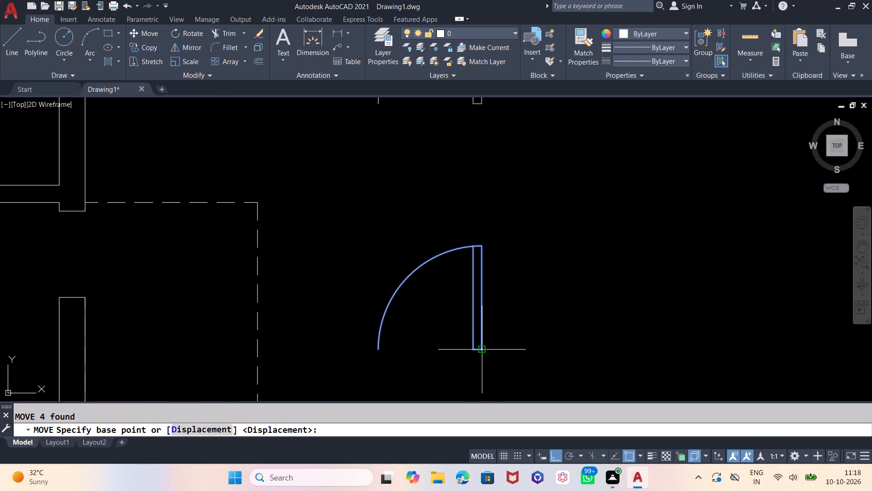
click(484, 348)
scroll(554, 322, down, 2)
key(F8)
scroll(564, 324, down, 4)
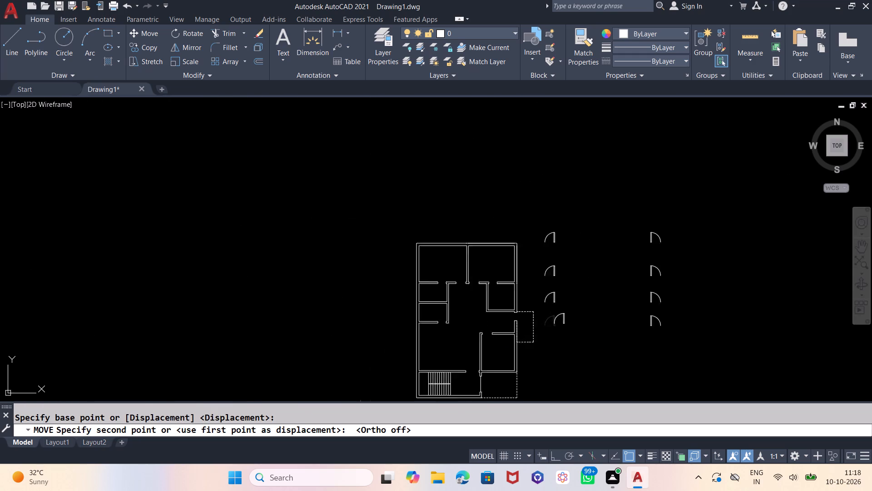
scroll(489, 291, up, 2)
scroll(515, 322, up, 2)
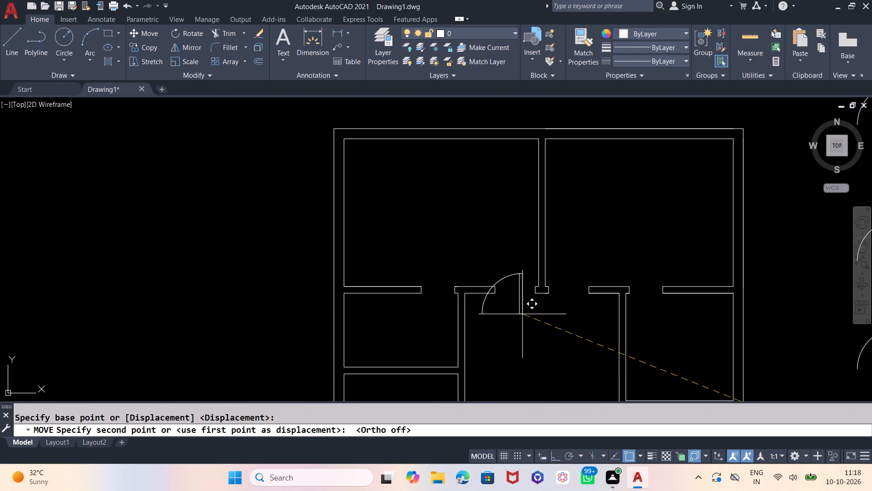
scroll(525, 312, up, 2)
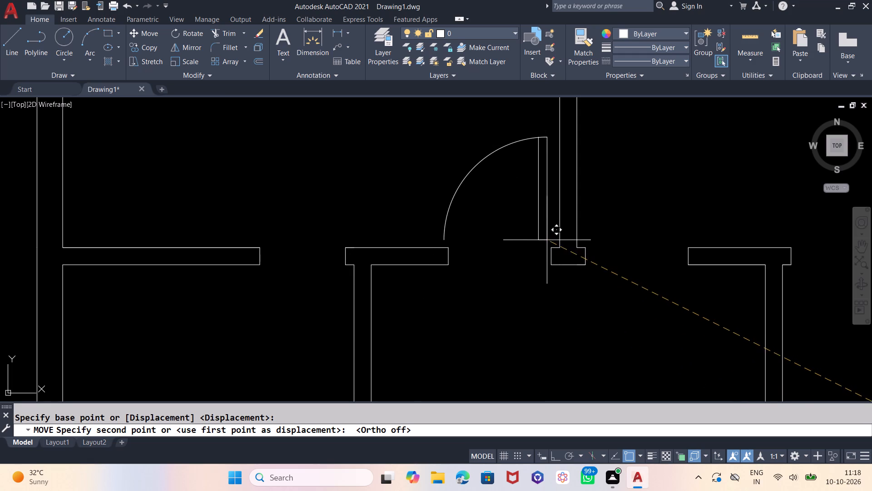
click(555, 246)
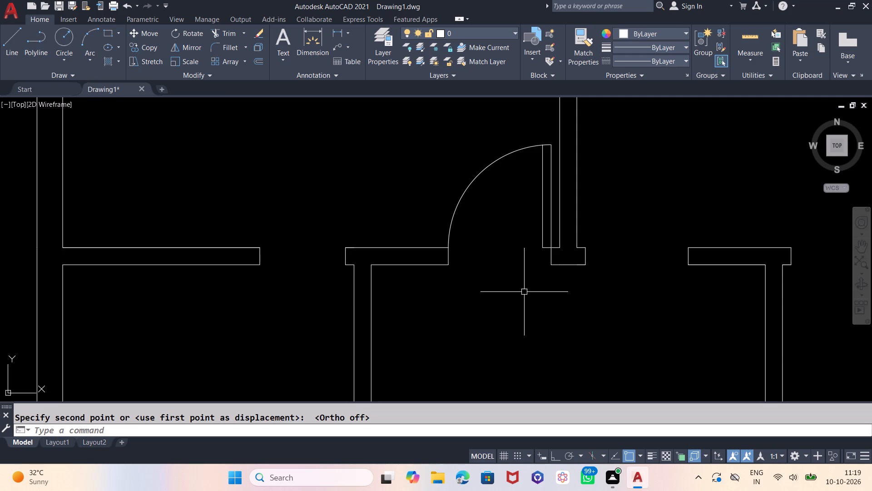
Move the lowest right-swinging door by its hinge corner into the upper-right room's opening beside the central partition.
scroll(499, 290, down, 1)
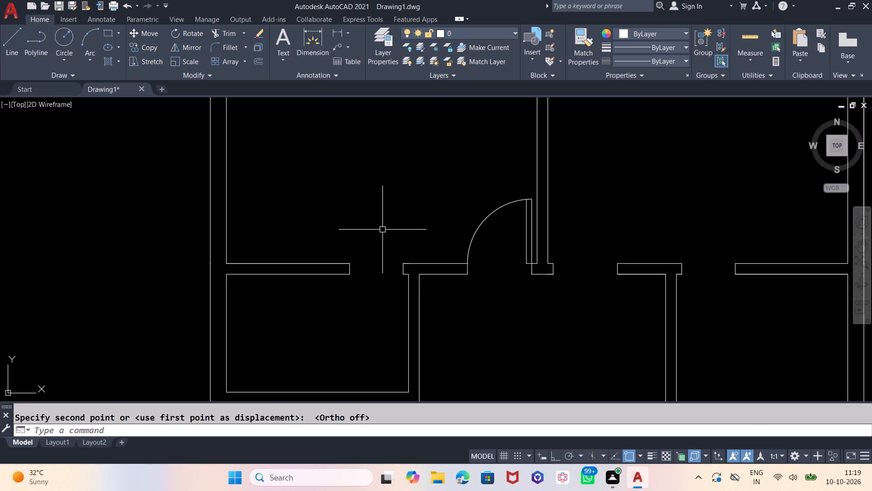
scroll(379, 227, down, 1)
scroll(321, 213, down, 2)
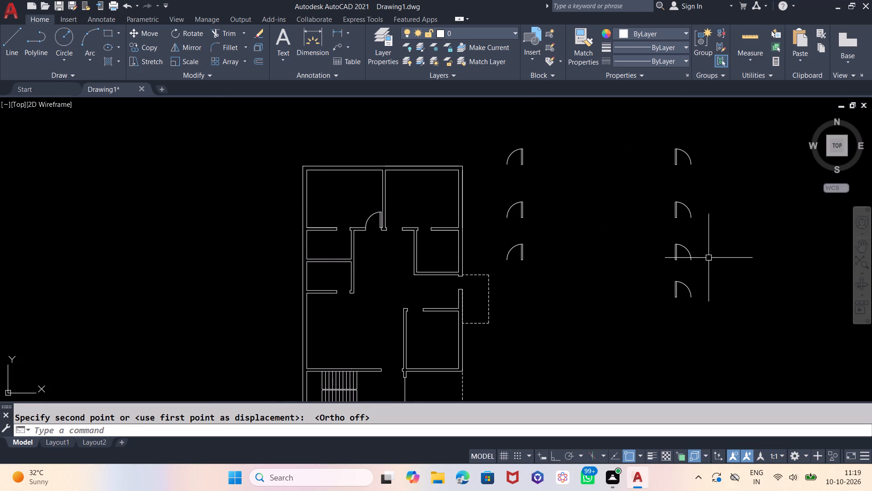
click(701, 282)
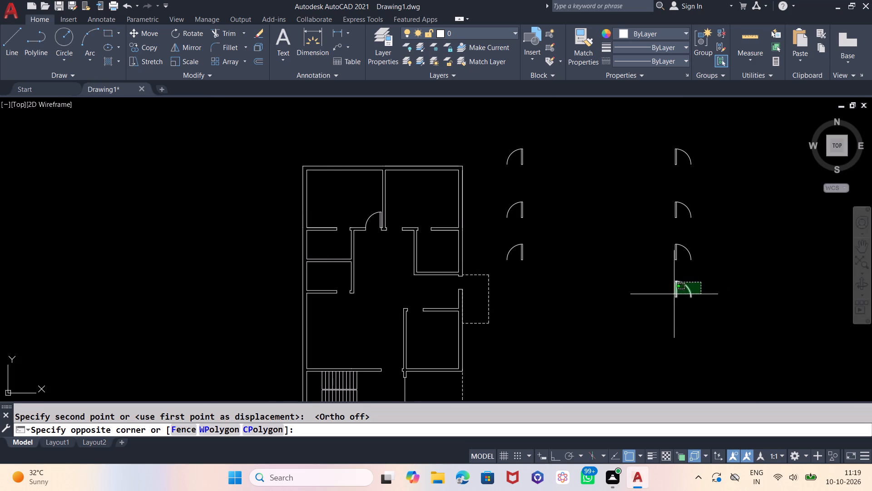
click(655, 306)
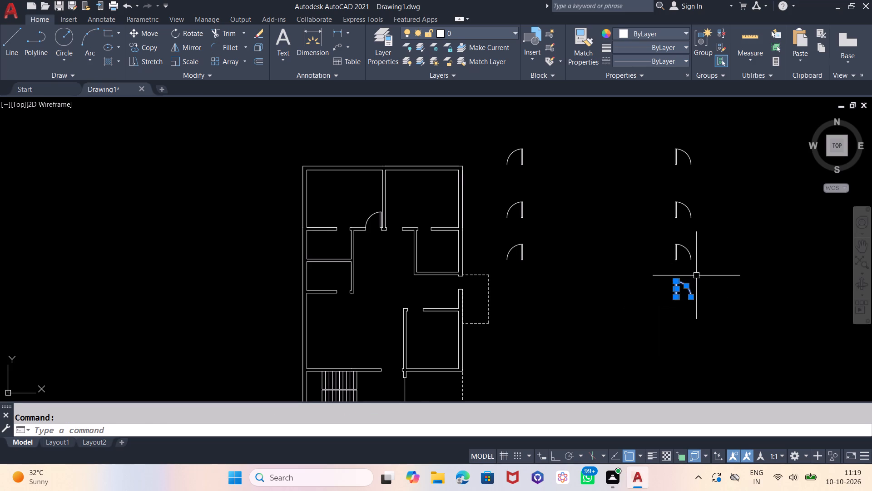
click(696, 276)
click(662, 316)
key(m)
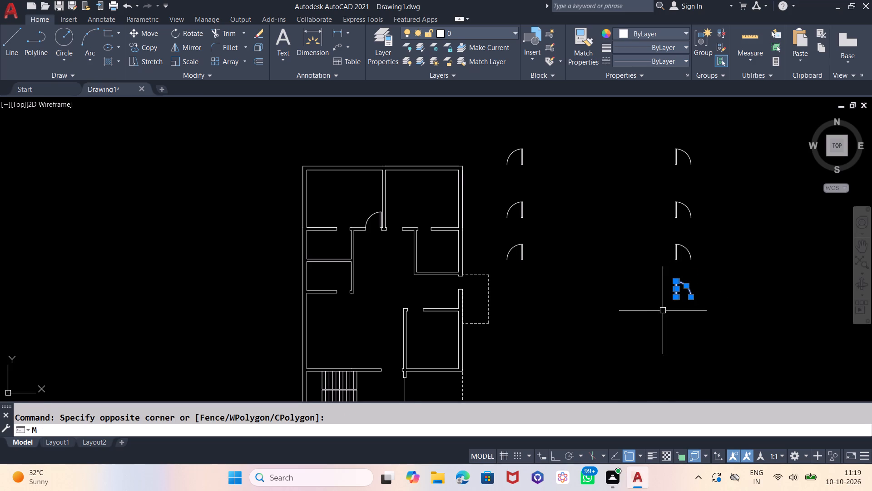
key(Return)
scroll(673, 296, up, 5)
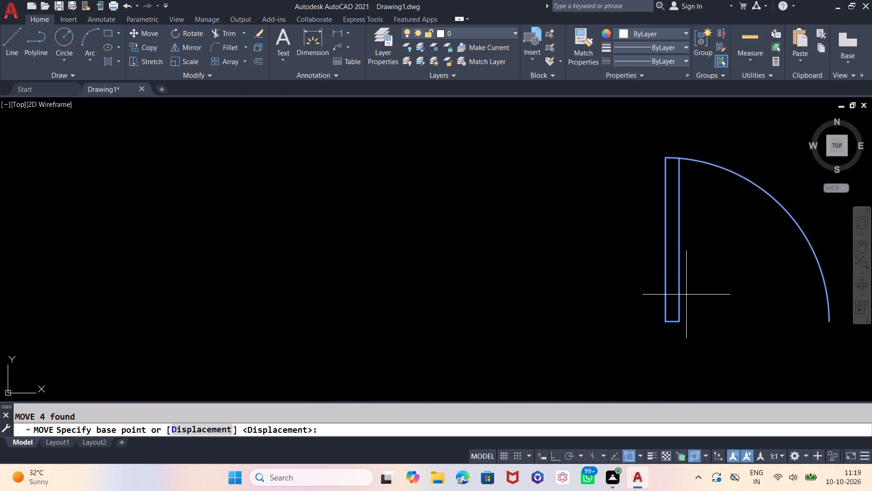
click(668, 324)
scroll(710, 244, down, 4)
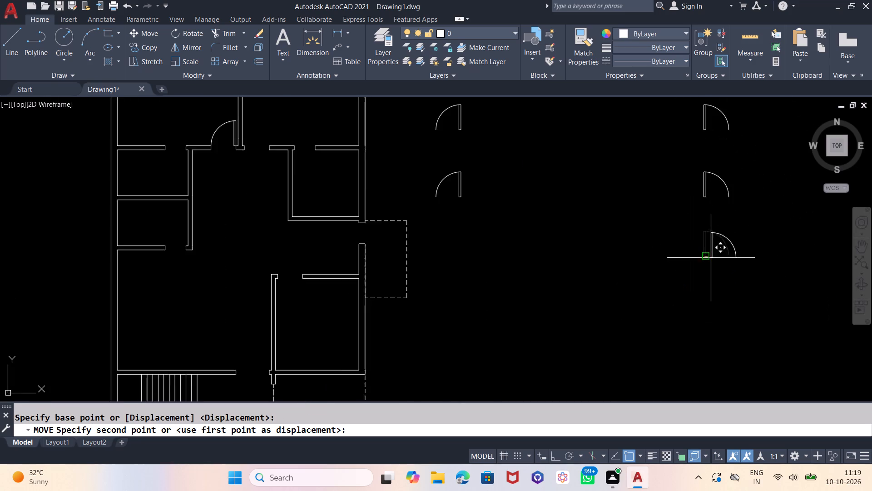
scroll(711, 258, down, 2)
scroll(539, 218, up, 5)
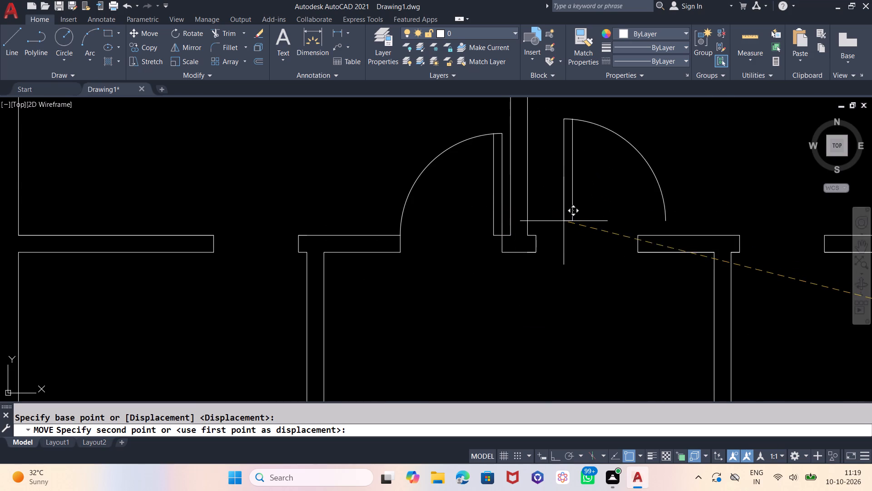
click(538, 235)
Rotate the lowest remaining left-swinging door half a turn about a point in the empty area beside the plan.
scroll(458, 181, down, 3)
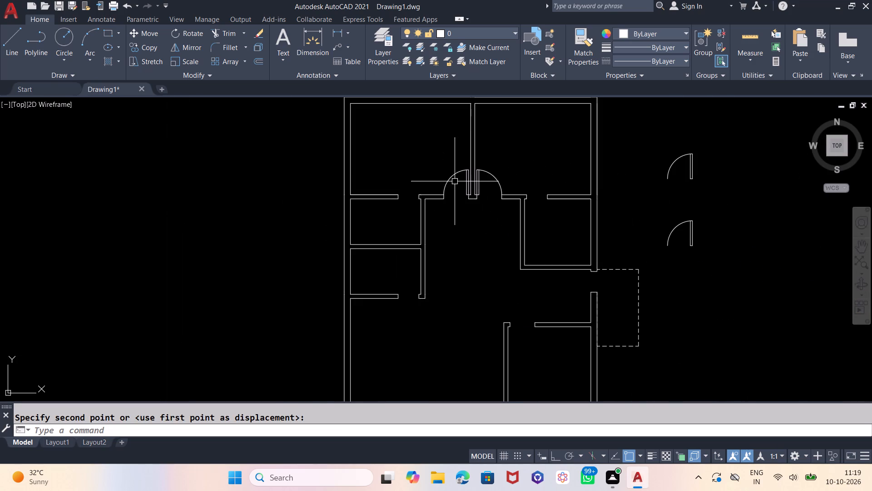
scroll(456, 180, down, 1)
scroll(511, 147, down, 1)
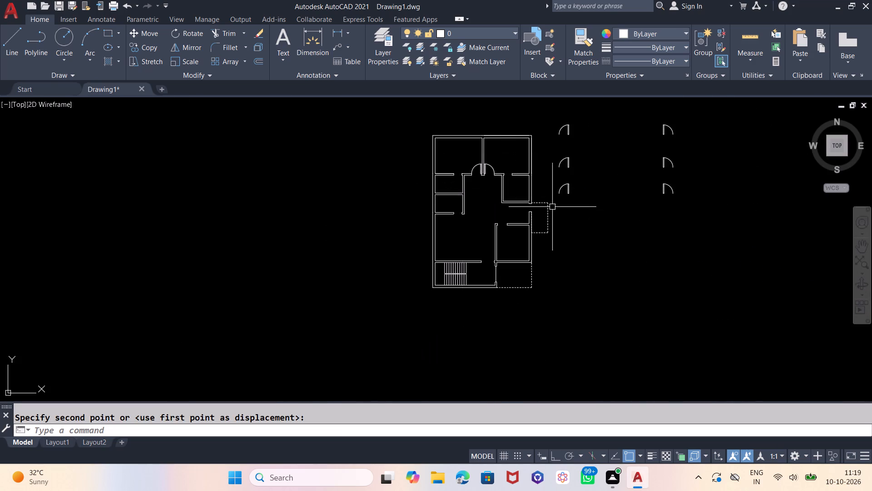
scroll(555, 210, up, 1)
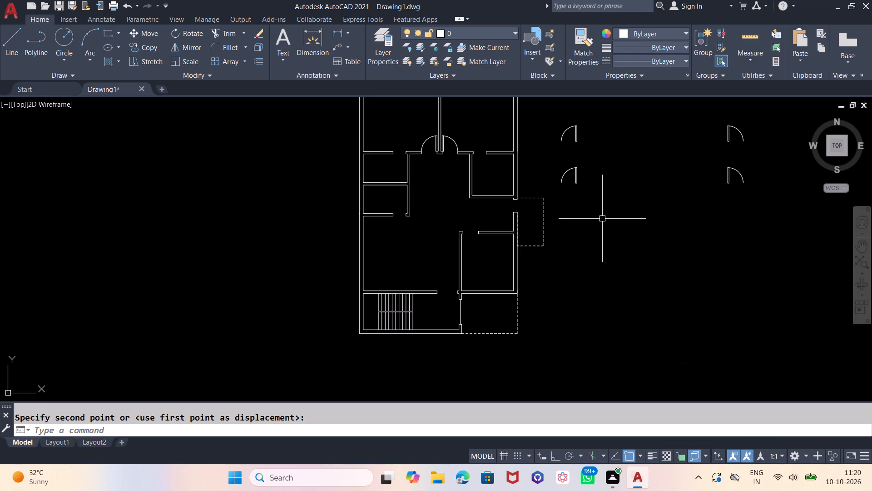
click(583, 155)
click(555, 194)
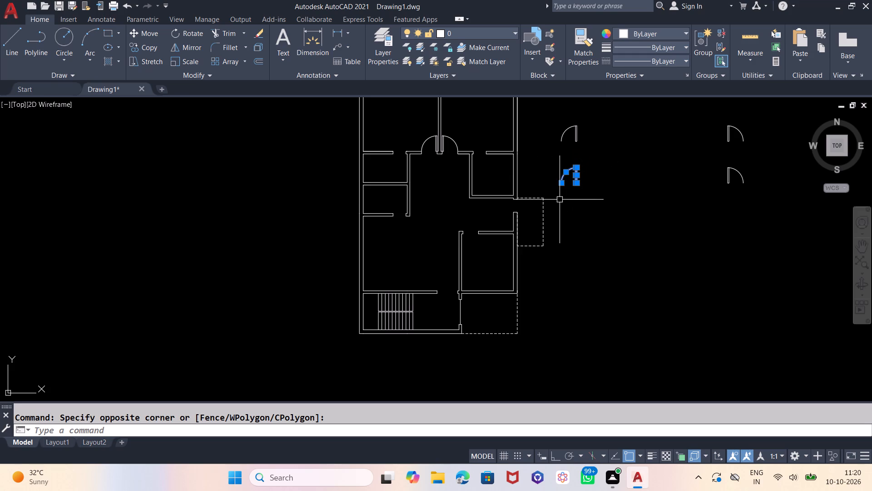
text(RO)
key(Return)
click(666, 230)
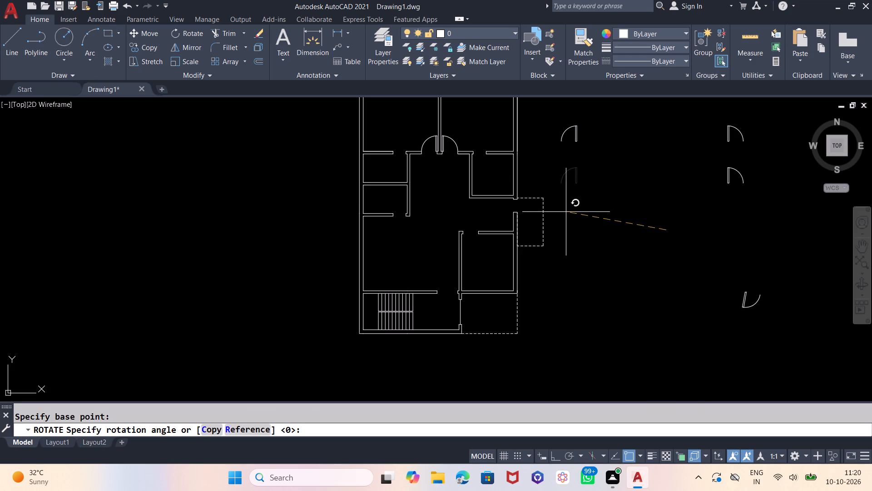
key(F8)
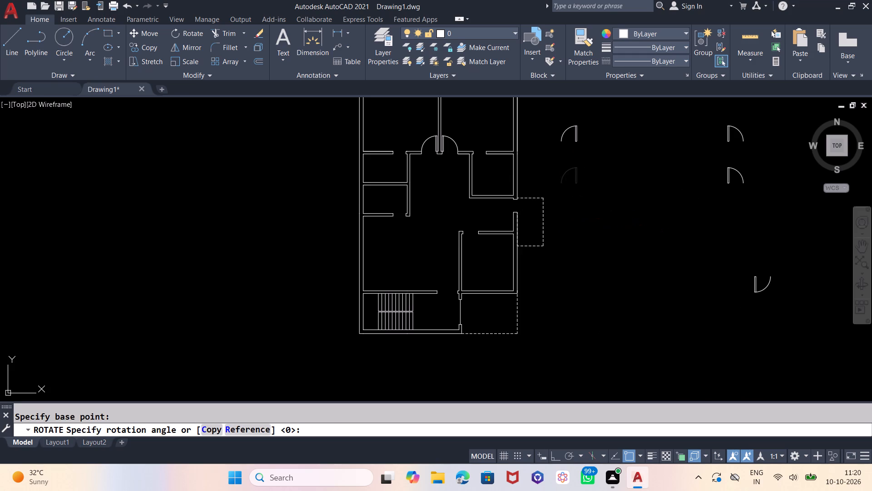
click(558, 215)
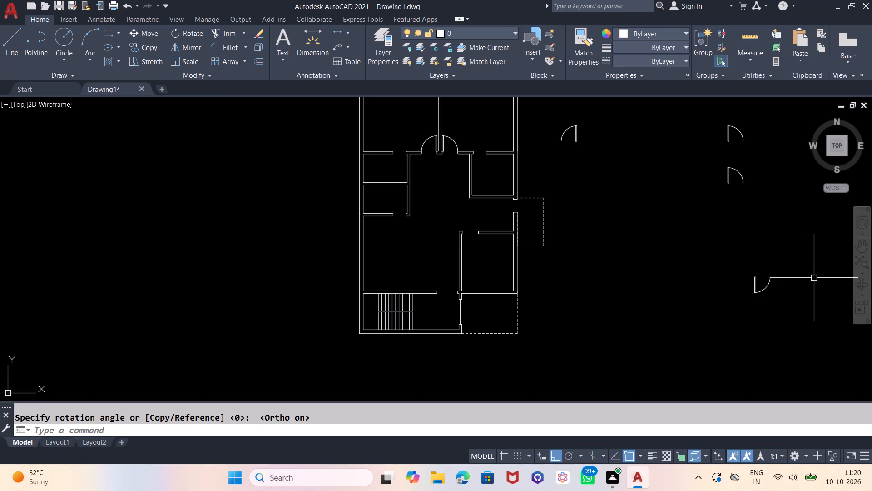
Move the rotated door into the opening in the top wall of the lower-right room.
key(F8)
click(788, 270)
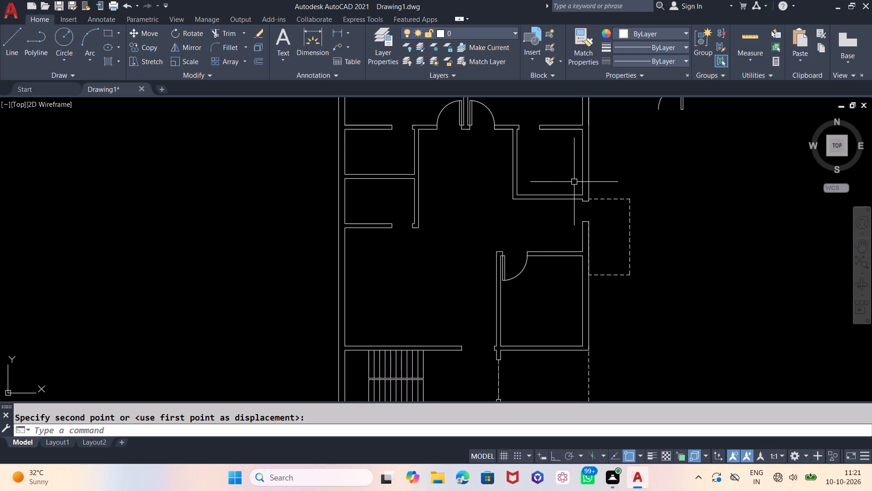
Delete the three spare right-swinging doors in the outer column beside the plan.
scroll(577, 179, down, 1)
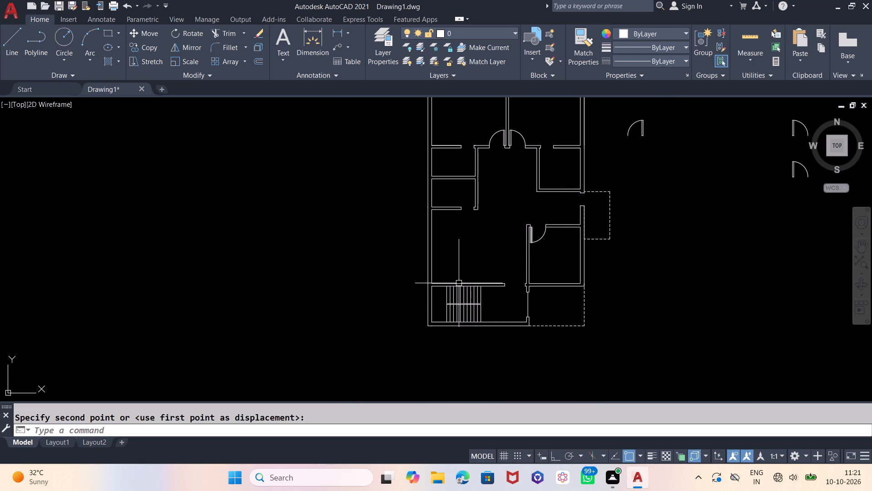
scroll(435, 302, down, 1)
drag(684, 130, 671, 165)
click(629, 289)
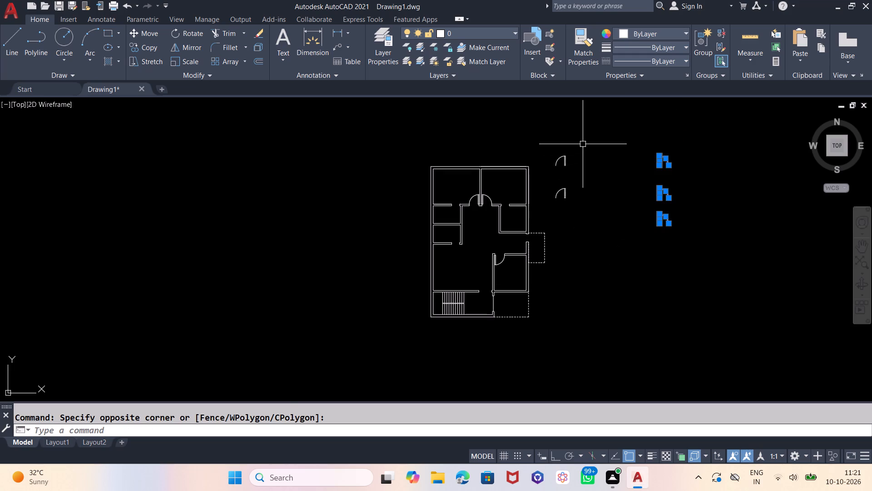
key(Delete)
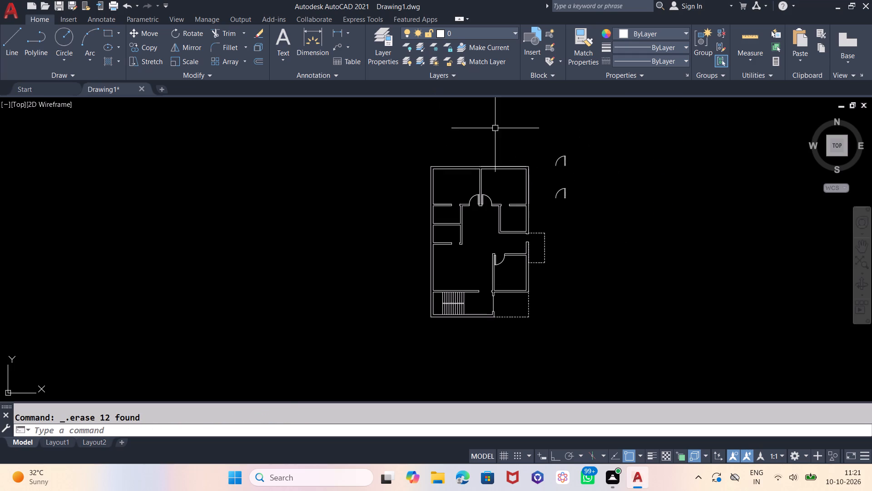
Draw an L shape in the empty area beside the plan, with a 30" vertical line and a 30" horizontal line from its lower end.
click(12, 39)
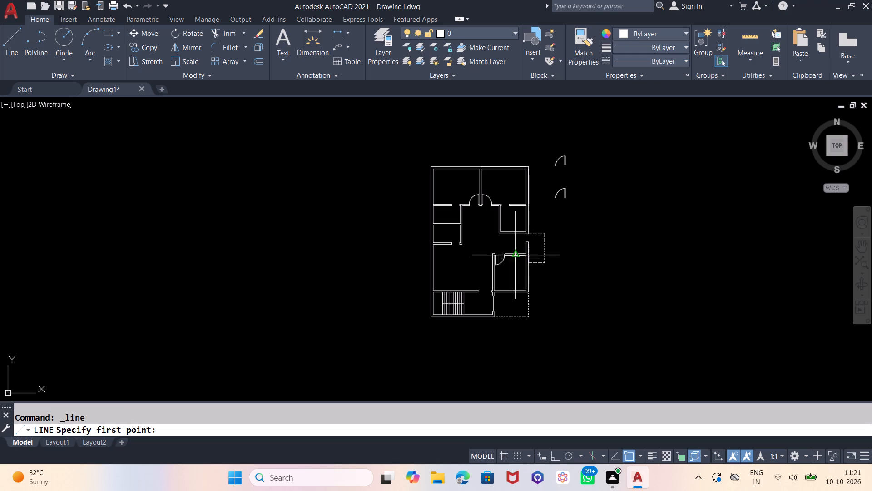
middle_drag(325, 223, 506, 219)
scroll(441, 203, down, 1)
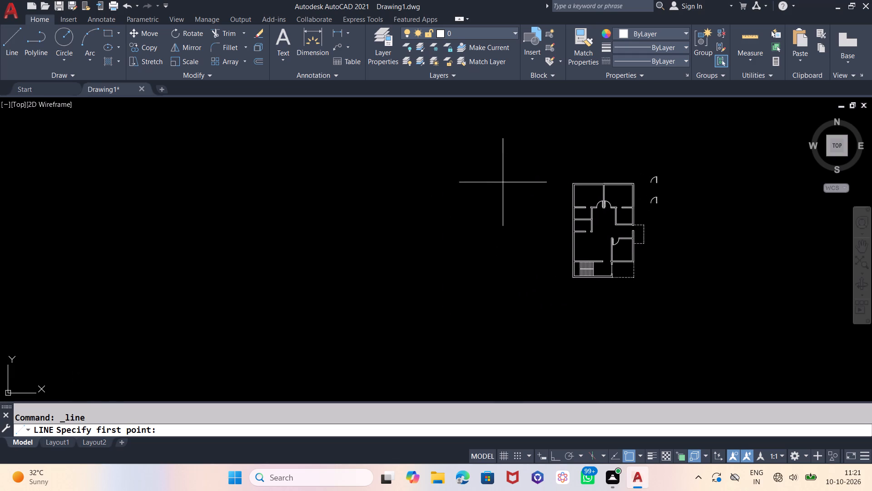
scroll(508, 170, up, 1)
click(343, 211)
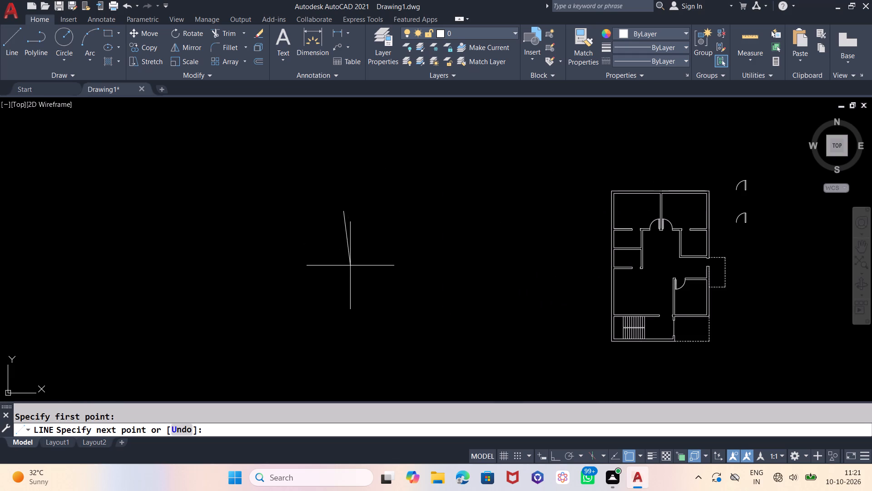
key(F8)
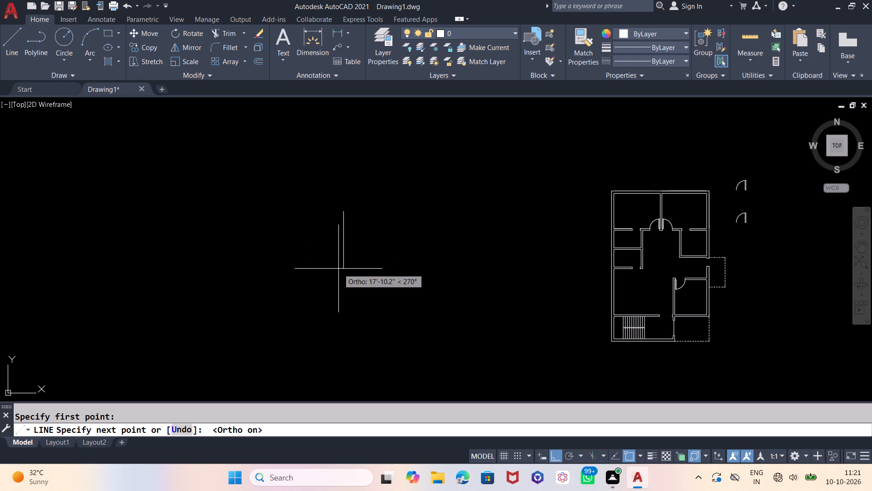
text(30)
key(Return)
key(period)
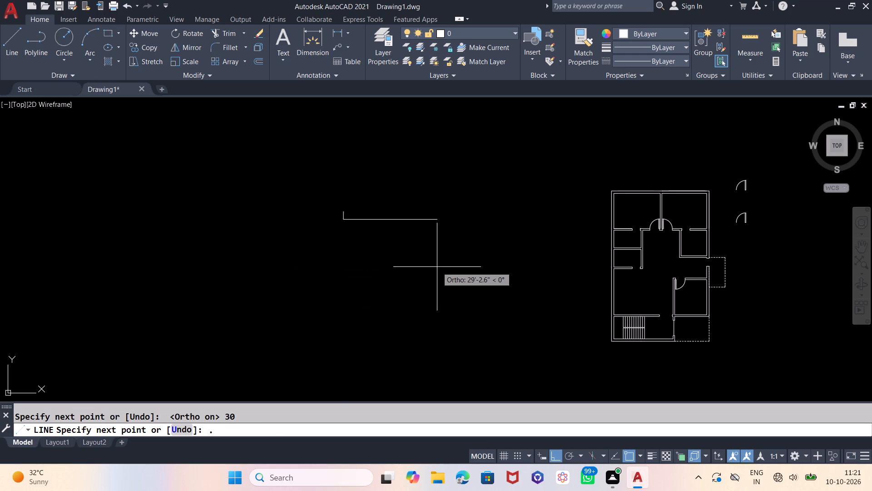
text(30)
key(Return)
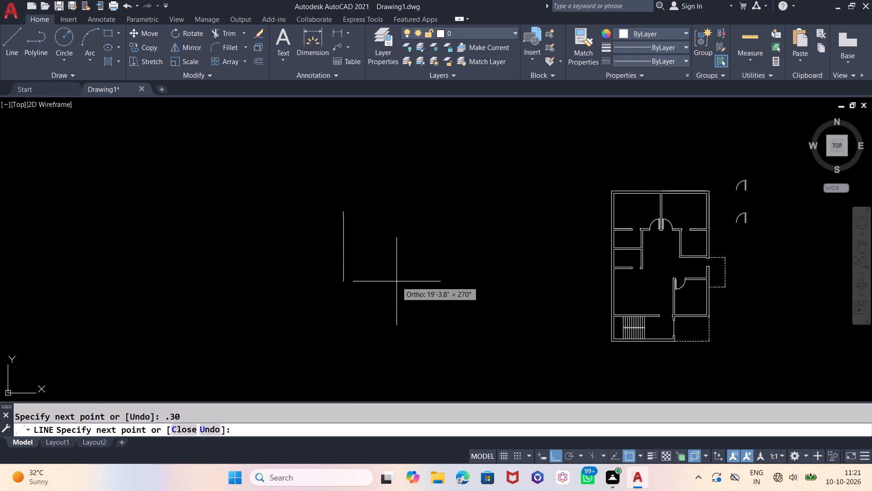
key(ctrl+z)
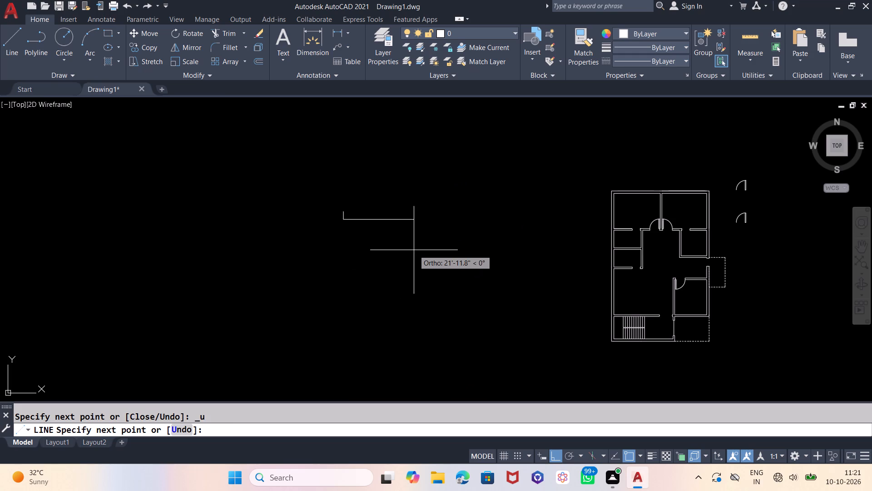
text(30)
key(Return)
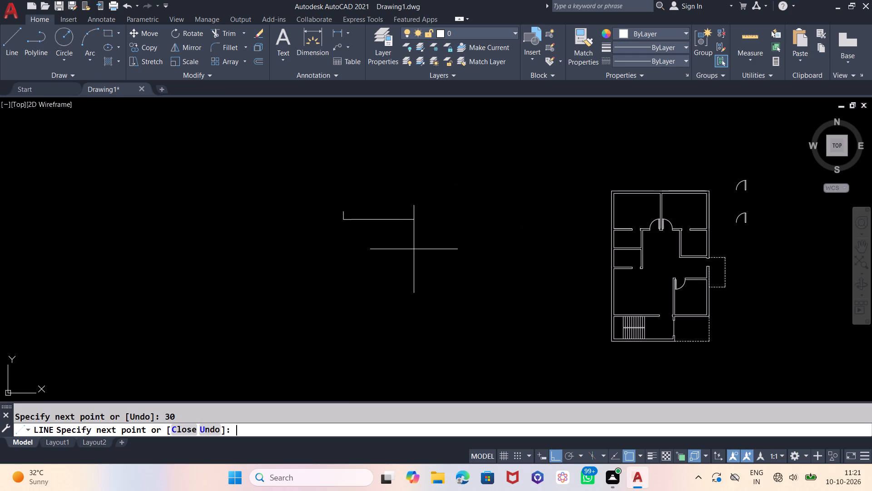
key(Escape)
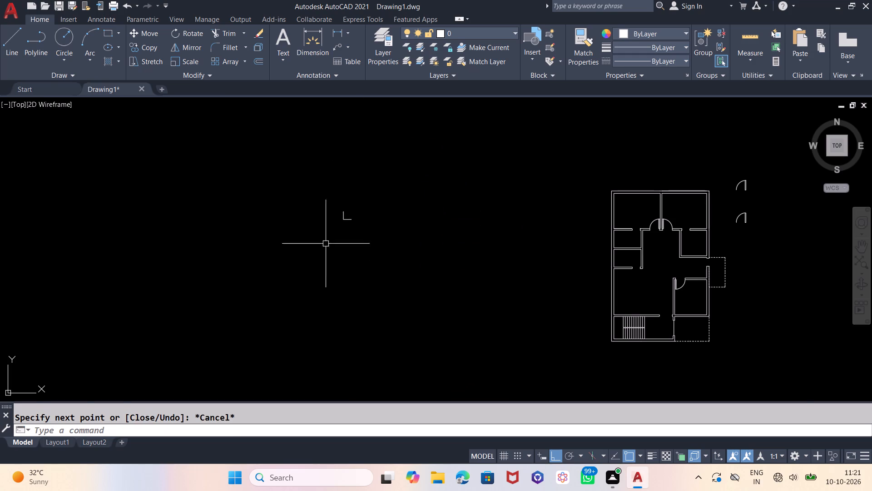
Offset the L's vertical line 3" toward the inside to form the door leaf's thickness.
scroll(350, 215, up, 4)
key(o)
key(Return)
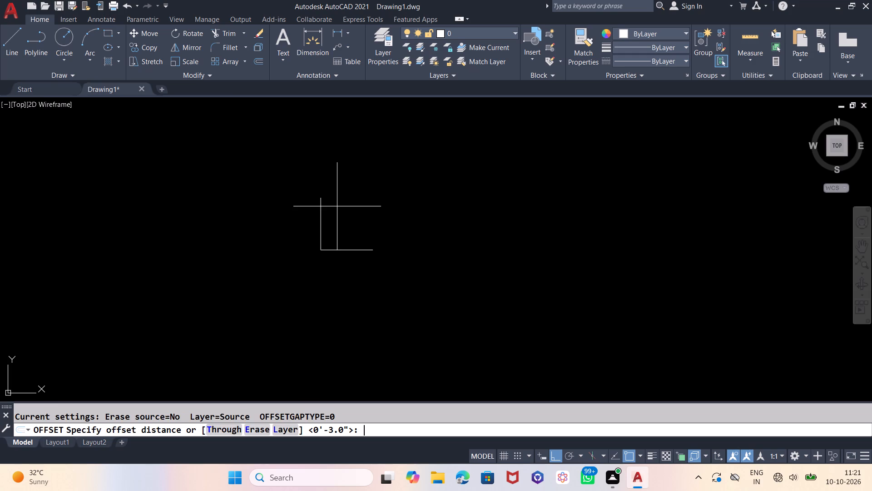
key(3)
key(Return)
click(321, 219)
click(365, 213)
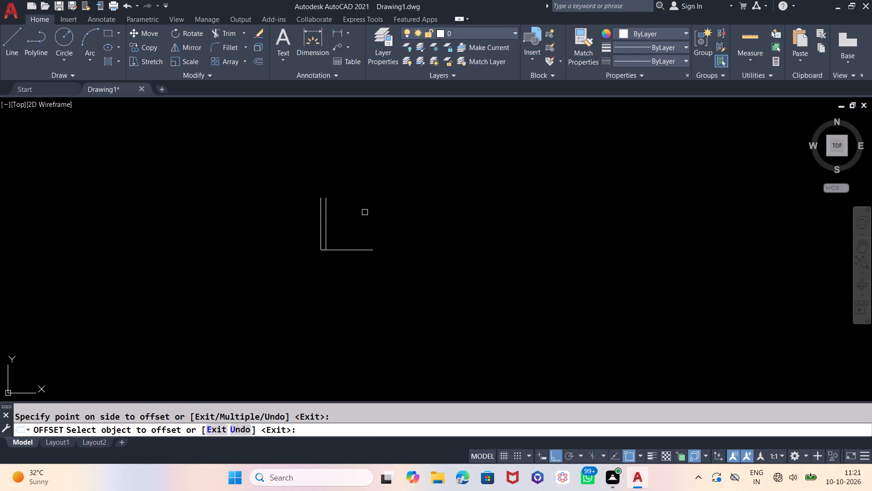
key(Escape)
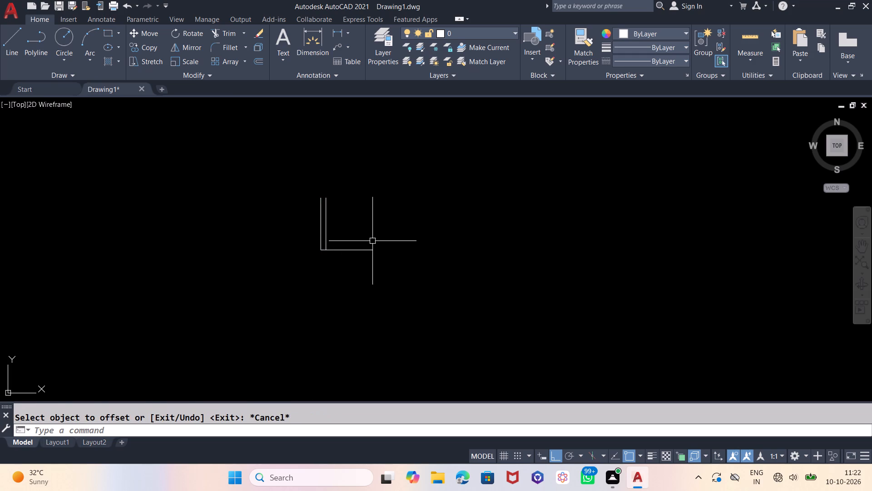
Draw the door-swing arc from the base line's free end to the leaf's outer top corner, centred on the L's corner.
key(a)
key(Return)
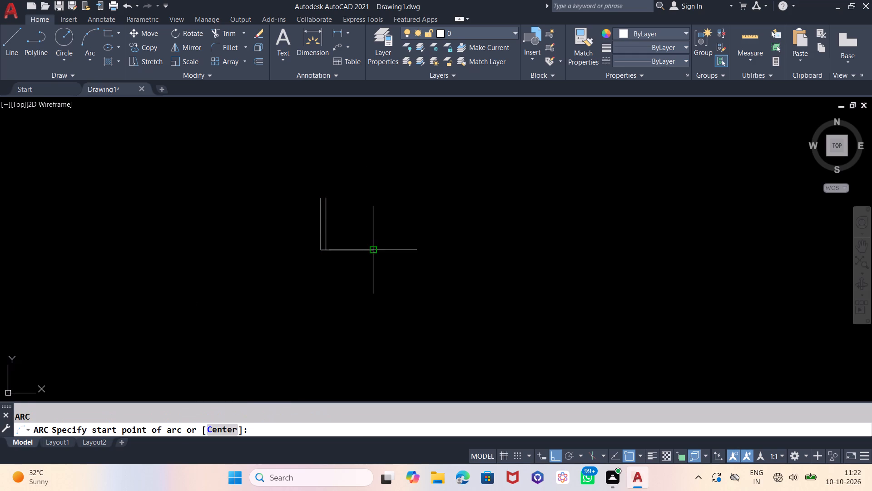
click(370, 251)
key(e)
key(Return)
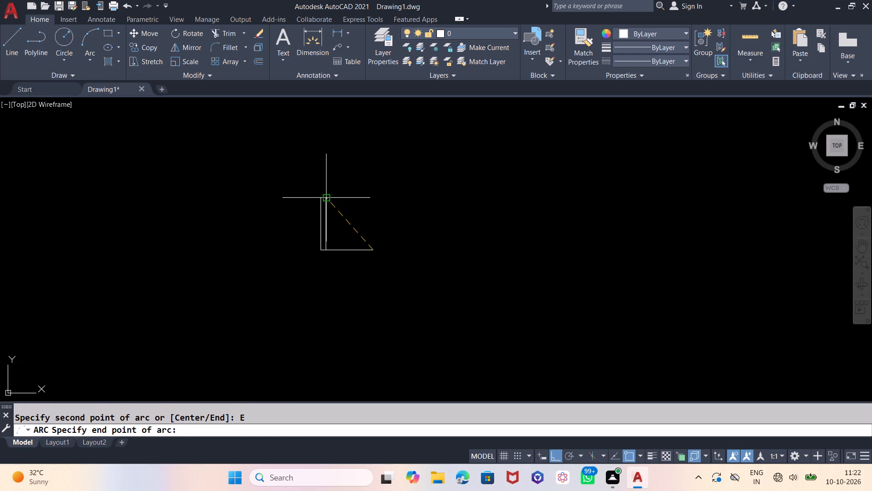
click(317, 199)
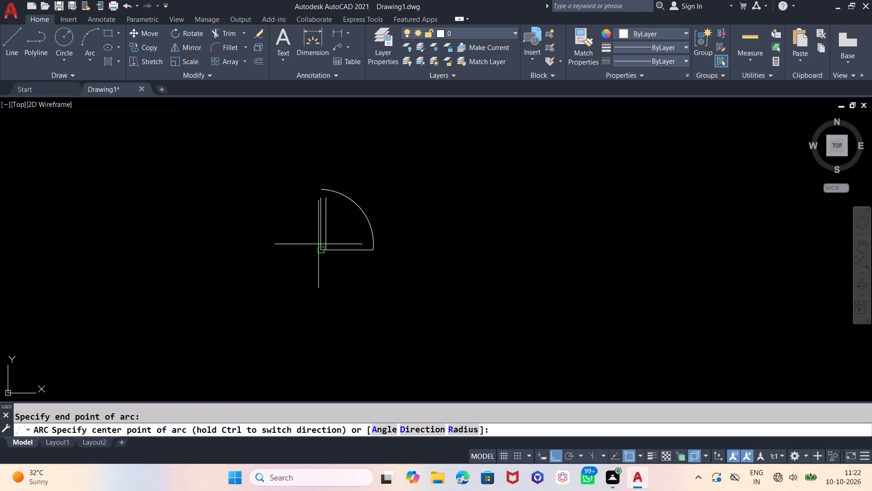
click(319, 251)
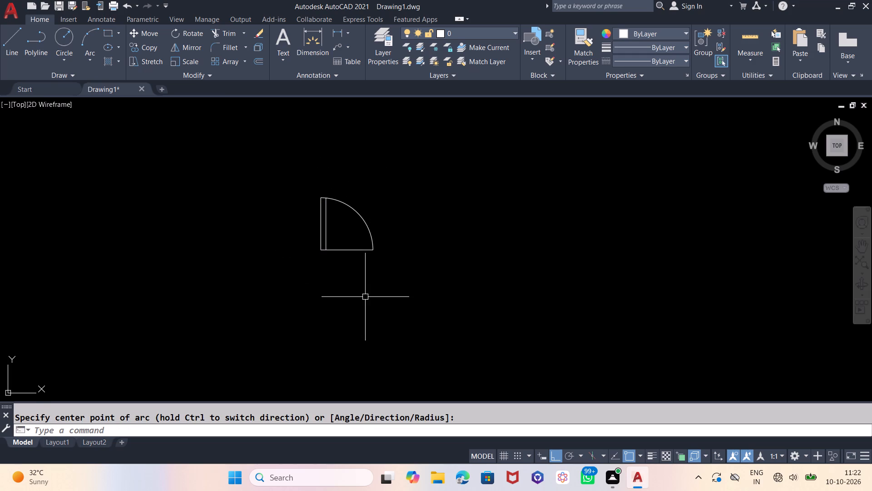
Trim the base line between the door leaf and the end of the swing arc.
text(TR)
key(Return)
key(Return)
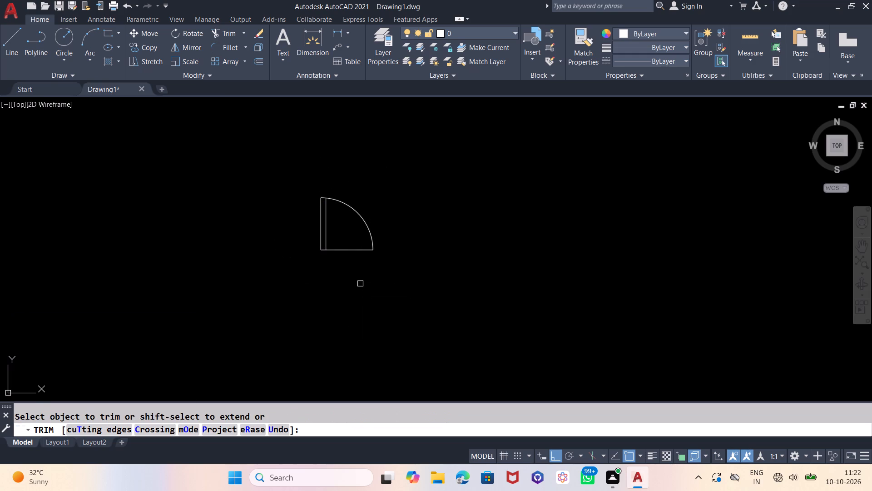
drag(359, 283, 354, 262)
drag(340, 225, 347, 260)
click(347, 260)
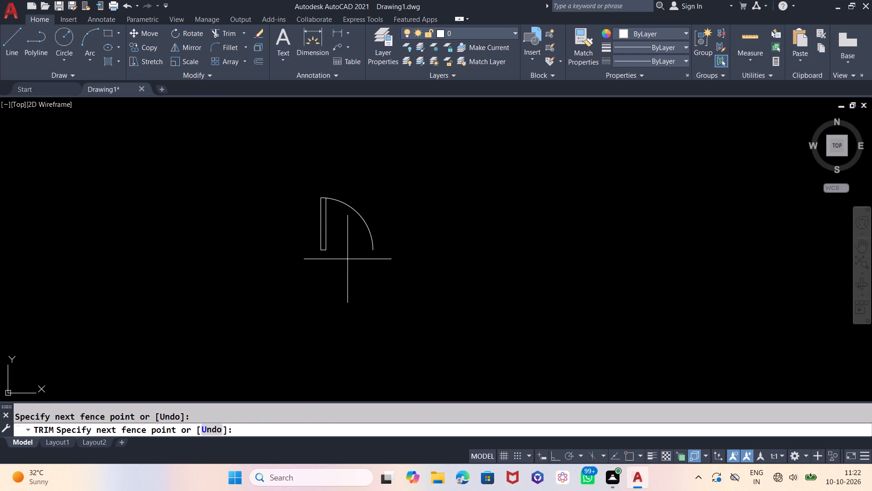
key(Escape)
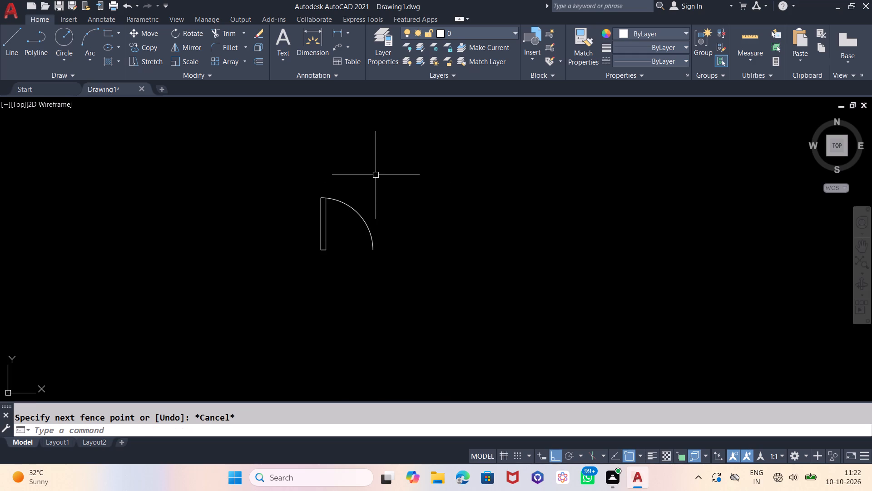
Mirror the new 30" door about a vertical line beside it, keeping the original.
click(376, 175)
click(283, 276)
text(MI)
key(Return)
scroll(476, 249, down, 2)
click(515, 232)
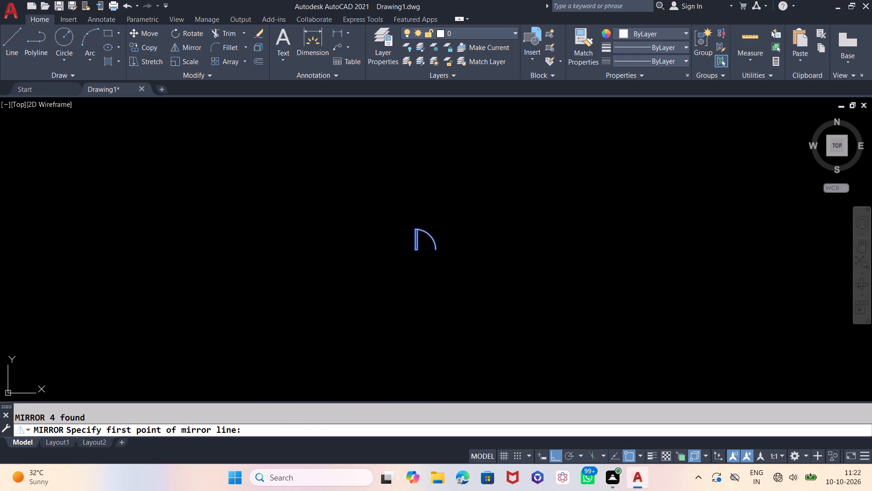
click(520, 286)
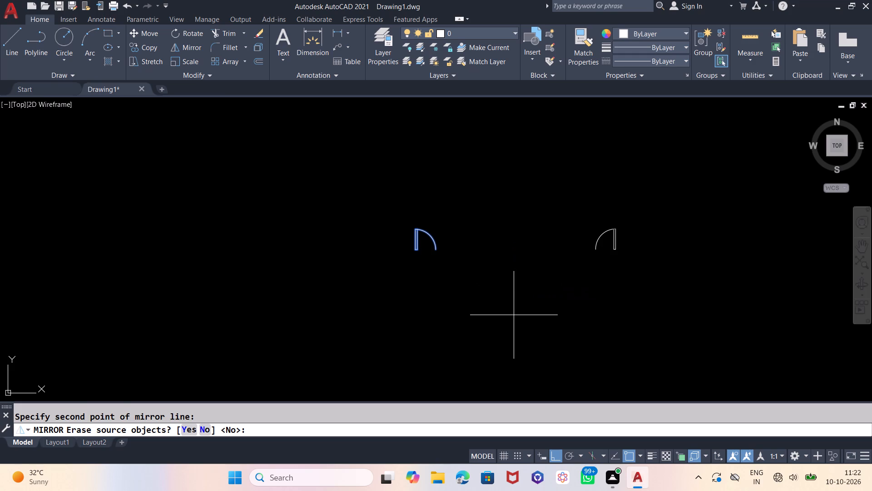
key(Return)
Copy the pair of mirrored 30" doors once straight below and once straight above the originals.
drag(688, 193, 663, 211)
click(383, 326)
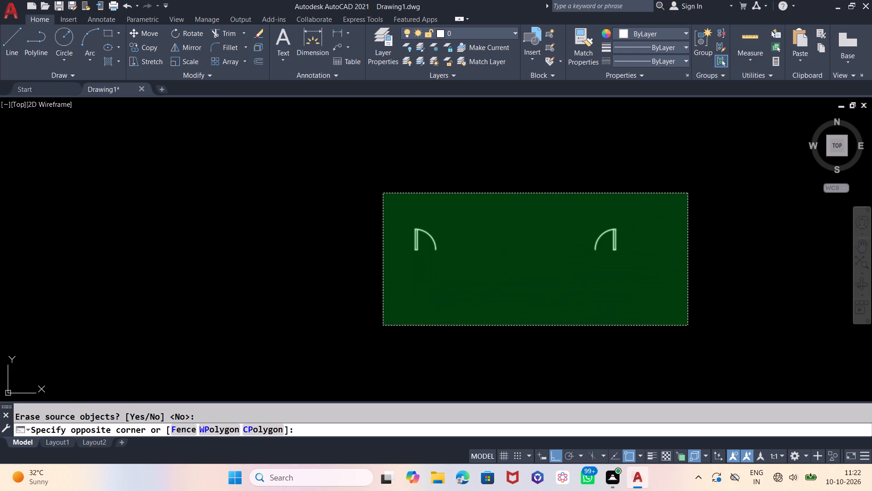
text(CP)
key(Return)
click(479, 298)
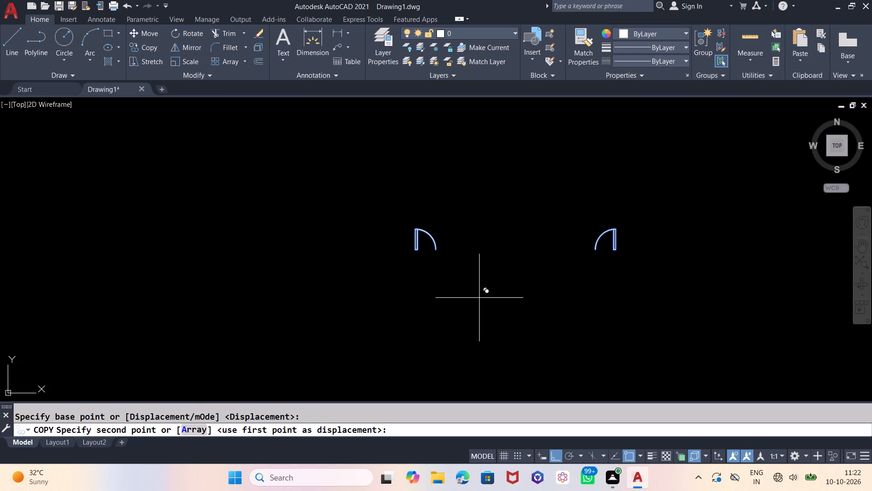
click(486, 342)
click(481, 252)
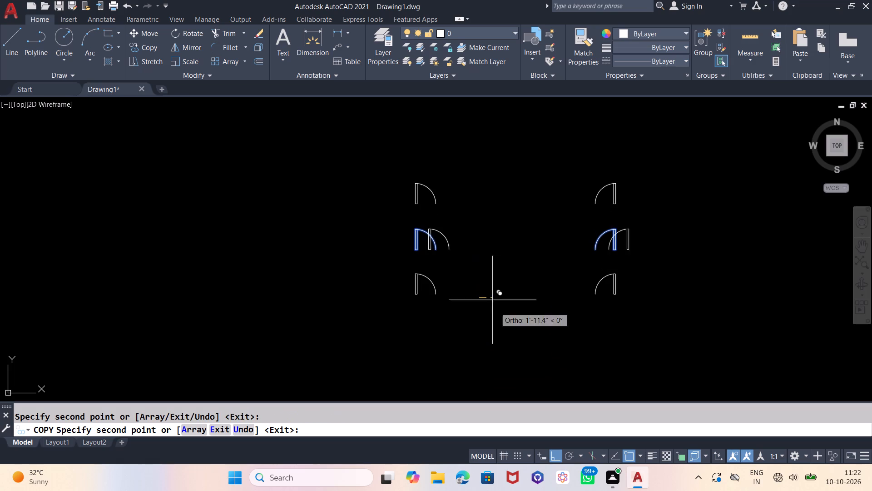
key(Escape)
Move the lowest left-swinging 30" door by its hinge corner into the opening in the bottom wall of the plan's lower small left-side room.
scroll(392, 326, down, 3)
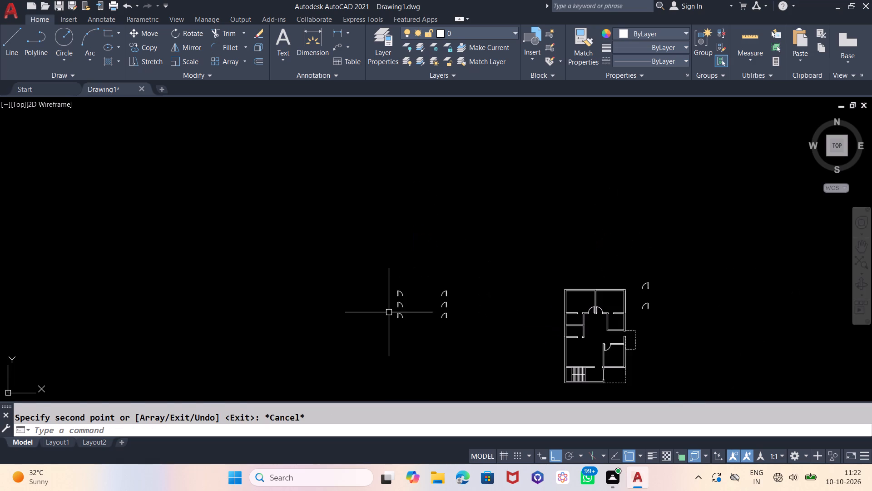
scroll(453, 353, up, 1)
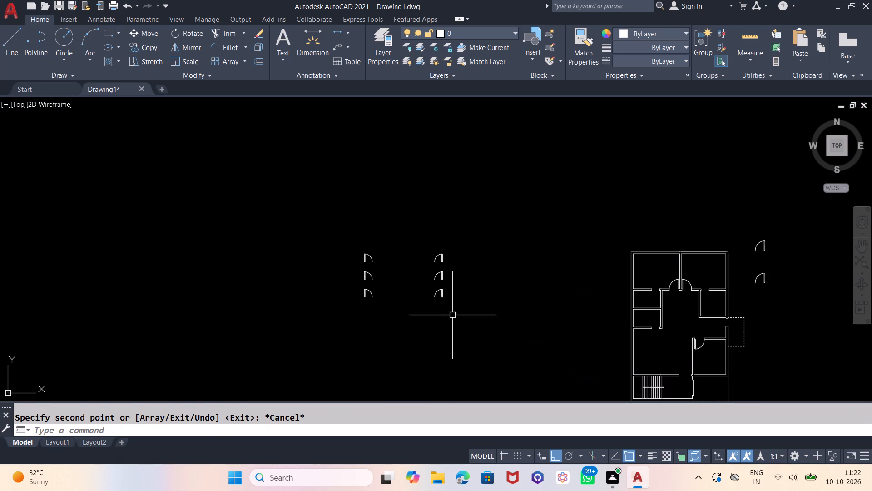
click(446, 290)
click(427, 306)
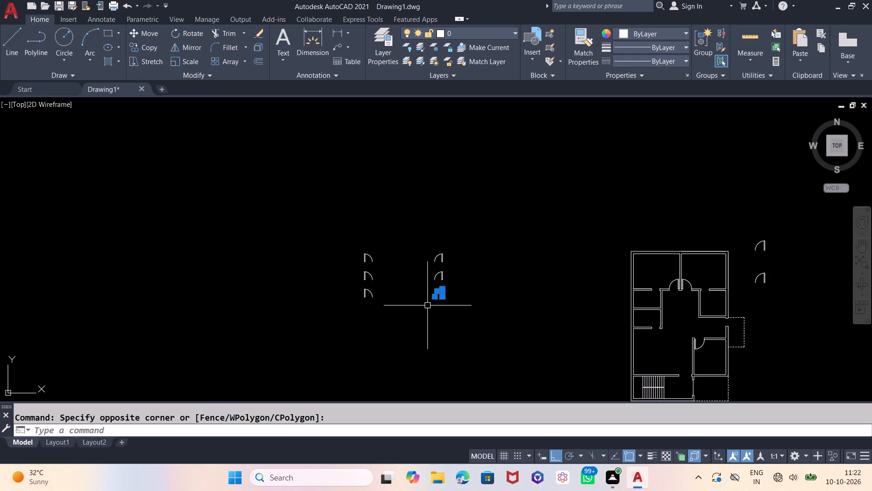
scroll(436, 289, up, 2)
click(457, 284)
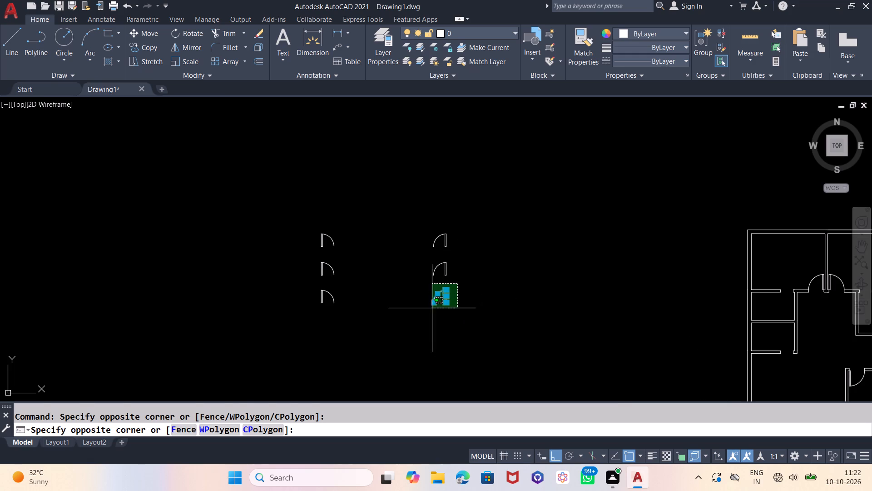
click(424, 319)
key(m)
key(Return)
scroll(425, 319, up, 4)
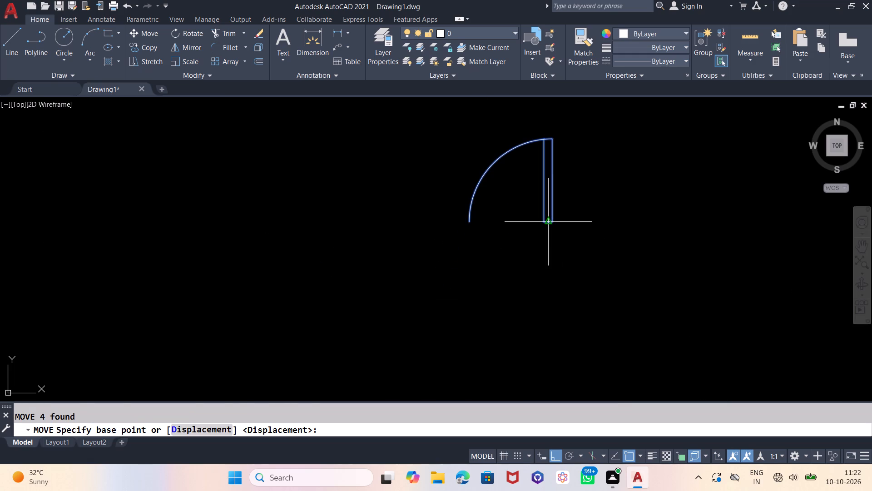
scroll(549, 219, up, 2)
click(558, 226)
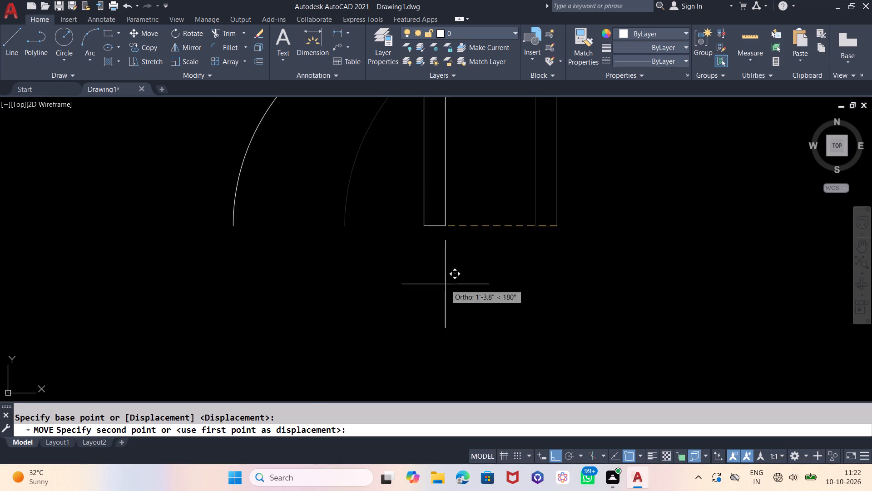
key(F8)
scroll(242, 378, down, 5)
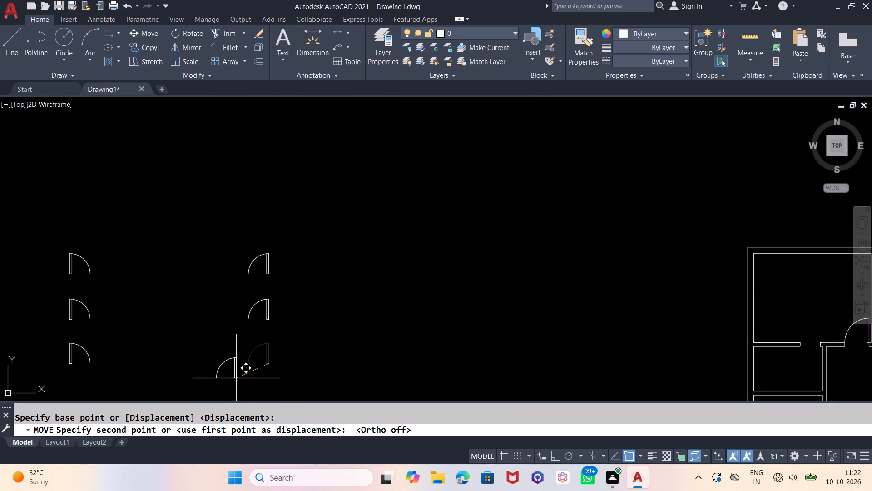
scroll(236, 378, down, 3)
scroll(283, 276, down, 3)
scroll(357, 370, up, 3)
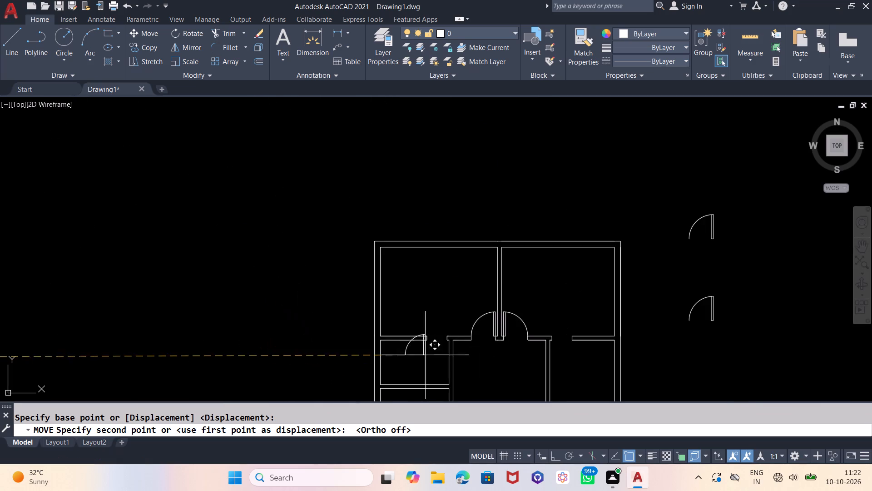
scroll(430, 355, up, 3)
scroll(490, 192, down, 3)
scroll(478, 292, up, 2)
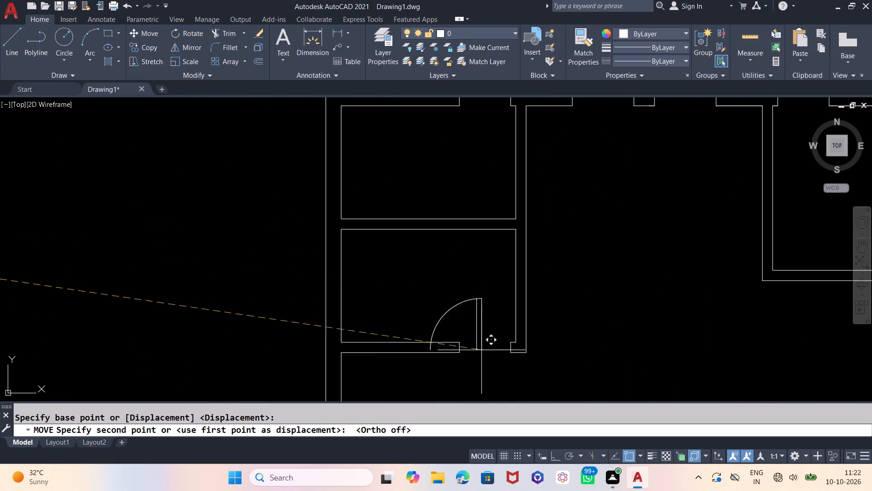
scroll(488, 356, up, 3)
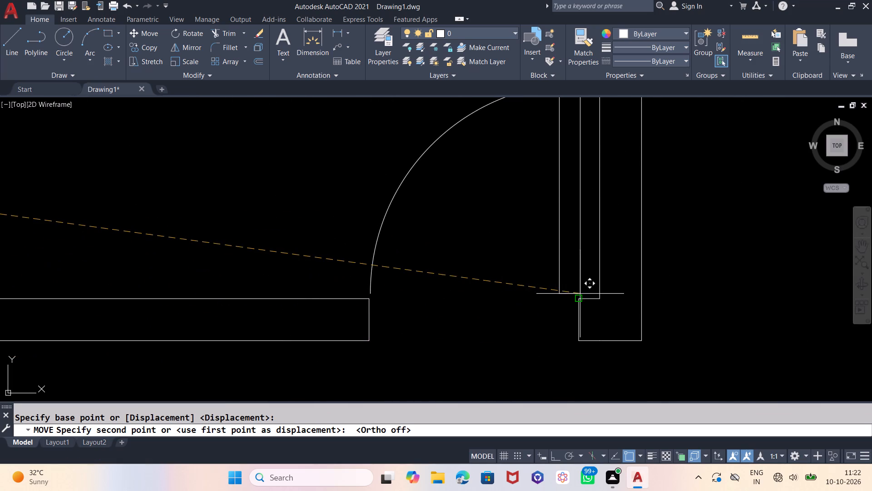
click(580, 298)
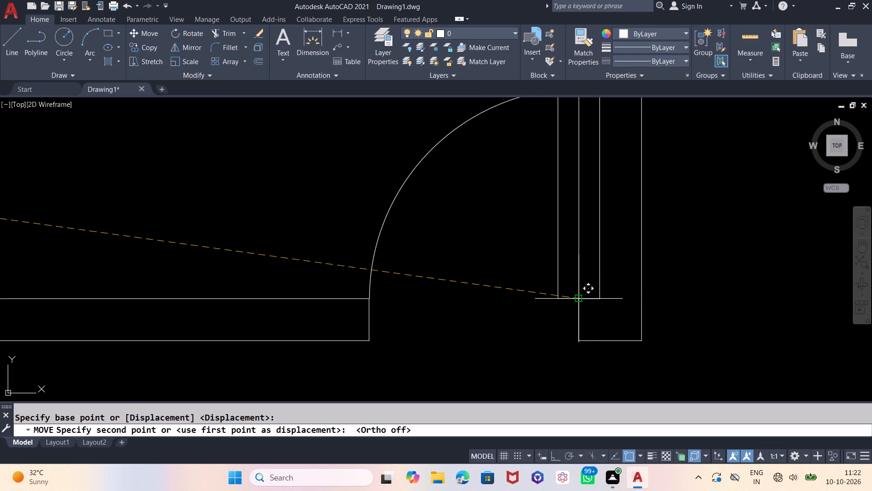
Rotate the middle-row pair of 30" doors beside the plan by 180° about a point below and to the right of them.
scroll(430, 357, down, 3)
scroll(455, 228, down, 1)
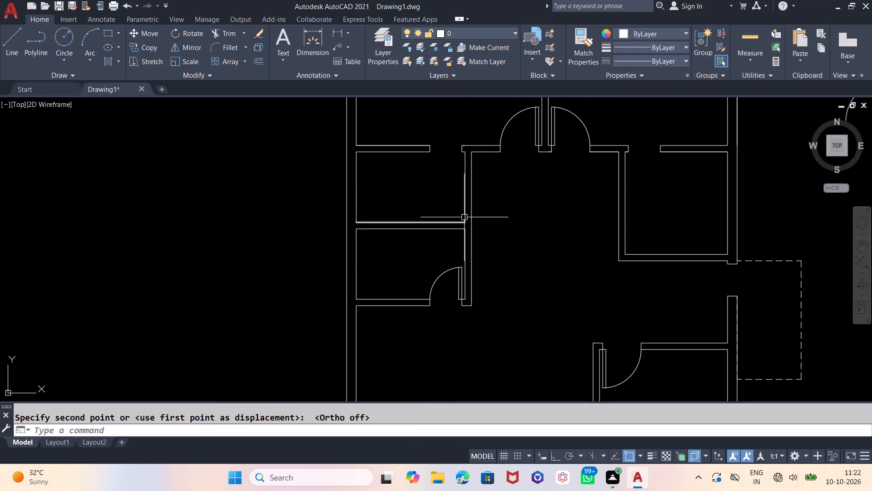
scroll(486, 193, down, 2)
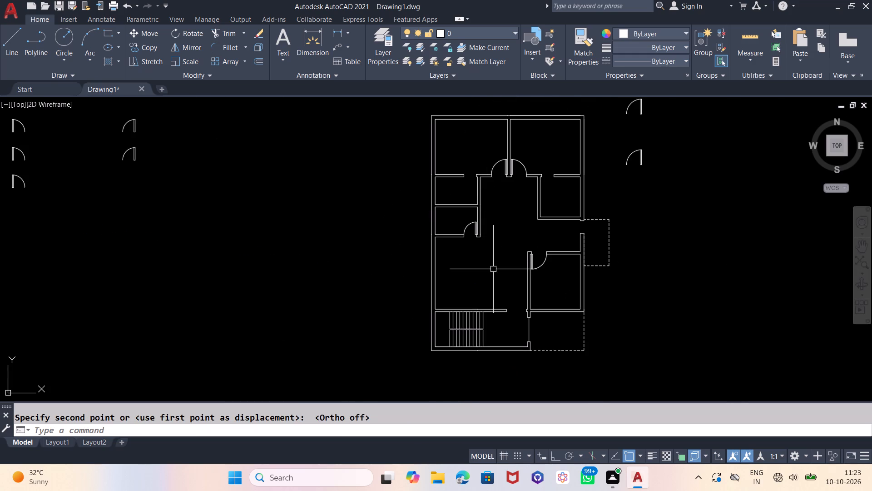
scroll(493, 273, up, 1)
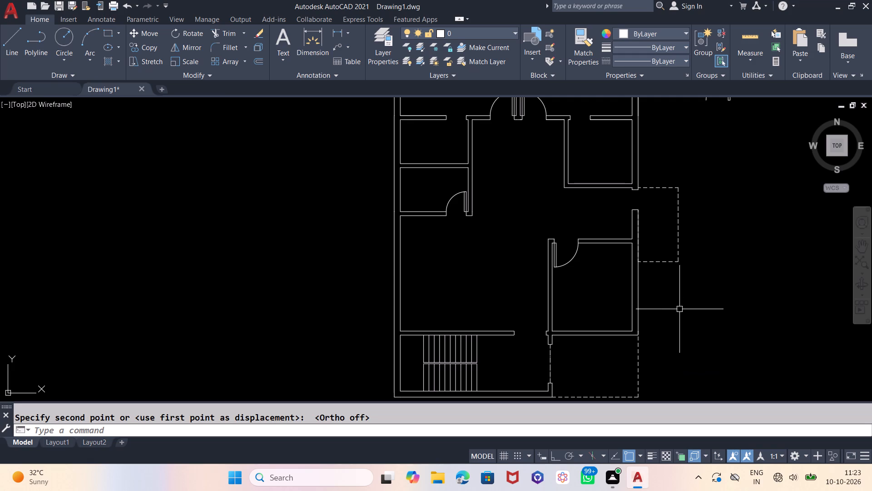
scroll(680, 307, down, 1)
scroll(568, 228, down, 1)
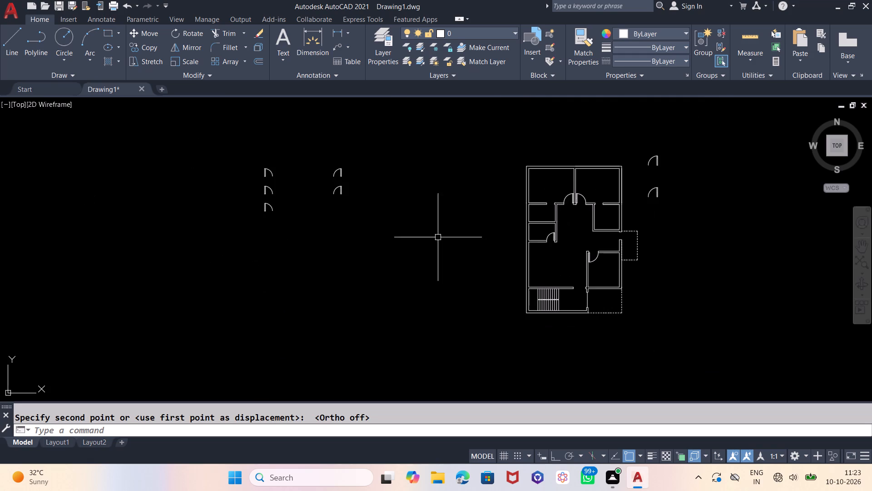
scroll(349, 229, up, 1)
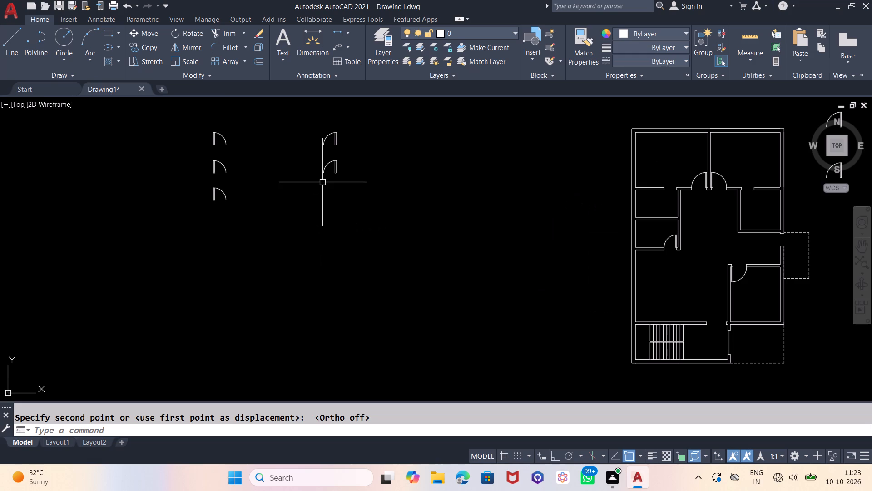
click(347, 155)
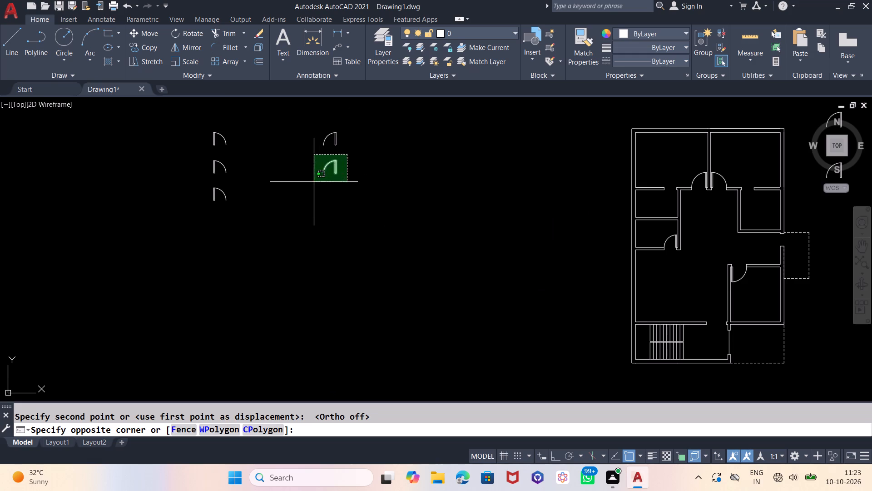
click(314, 182)
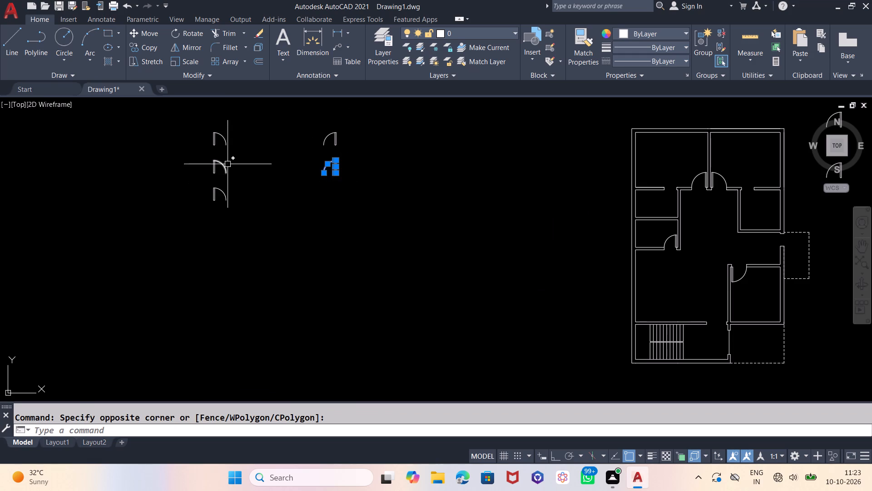
click(231, 157)
click(210, 177)
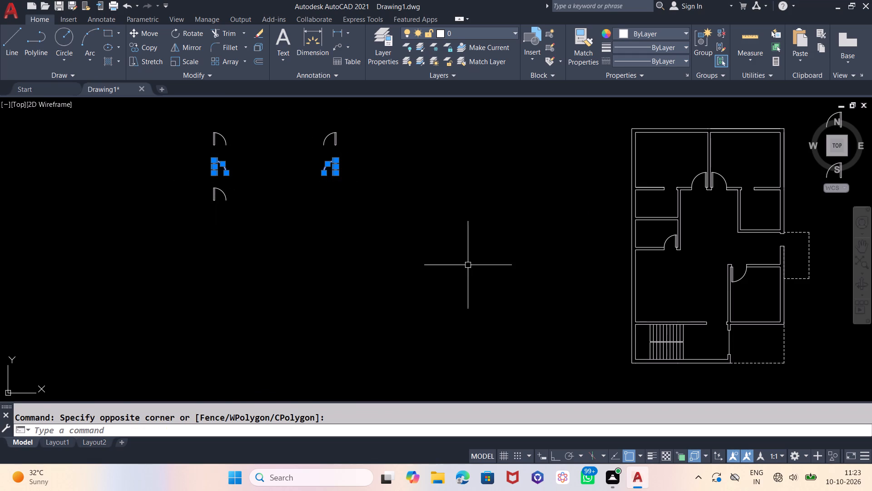
text(RO)
key(Return)
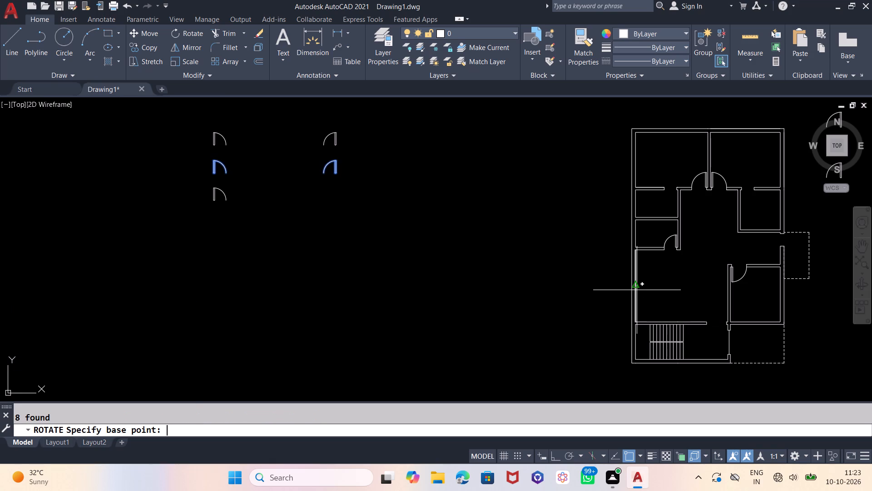
key(F8)
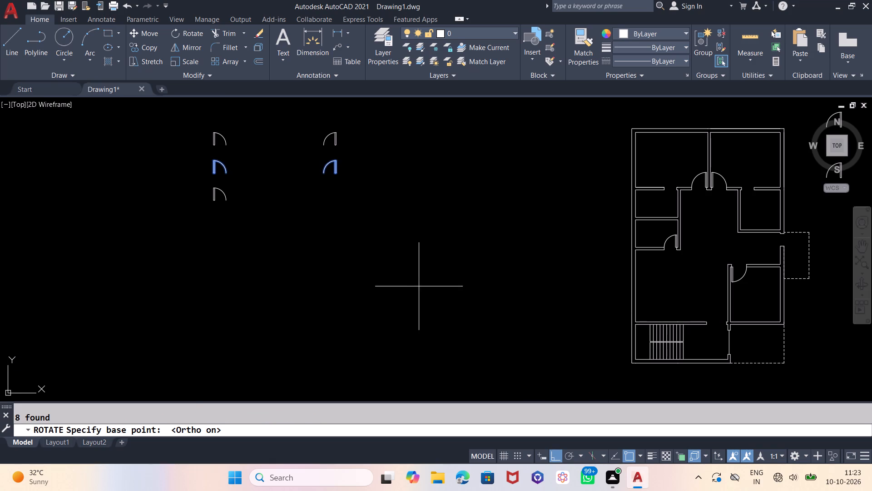
click(419, 287)
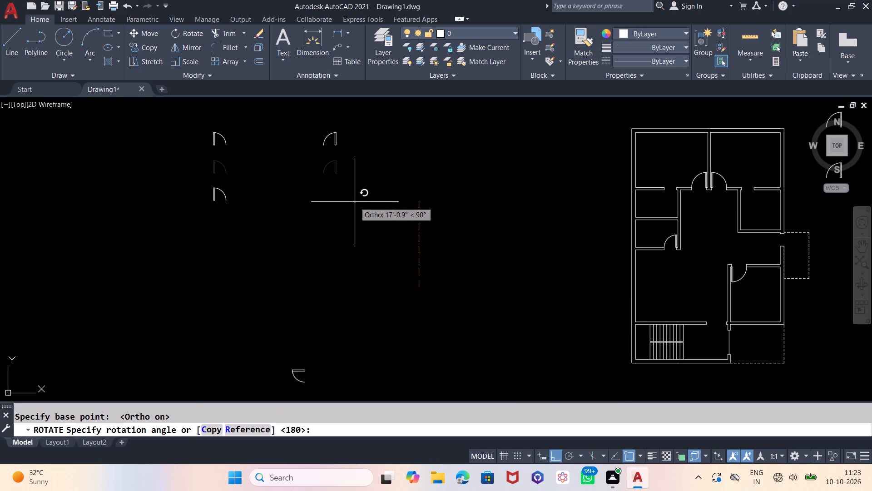
click(334, 225)
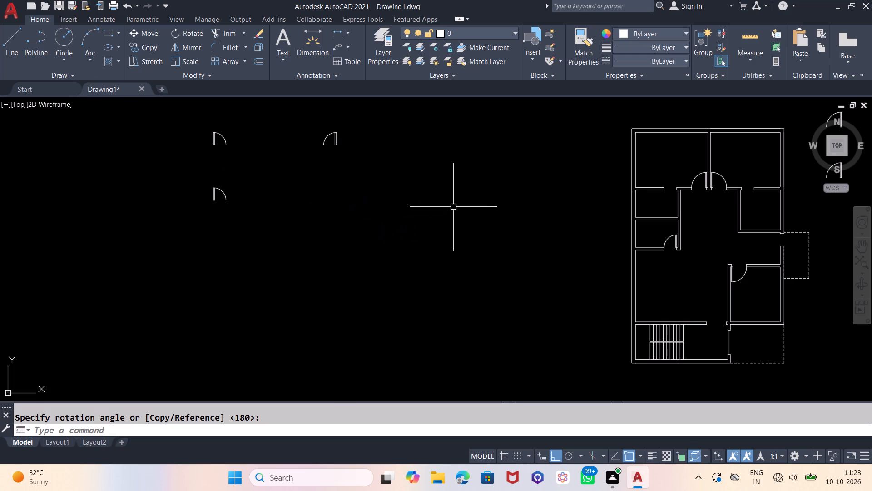
Move the rotated left-swinging 30" door by its hinge corner into the opening in the top wall of the upper small left-side room.
scroll(453, 193, down, 2)
scroll(493, 282, up, 2)
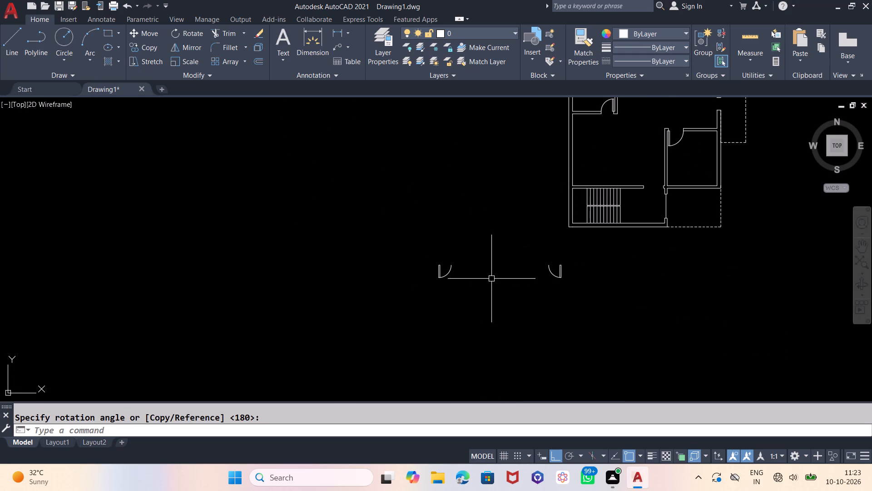
scroll(491, 303, down, 1)
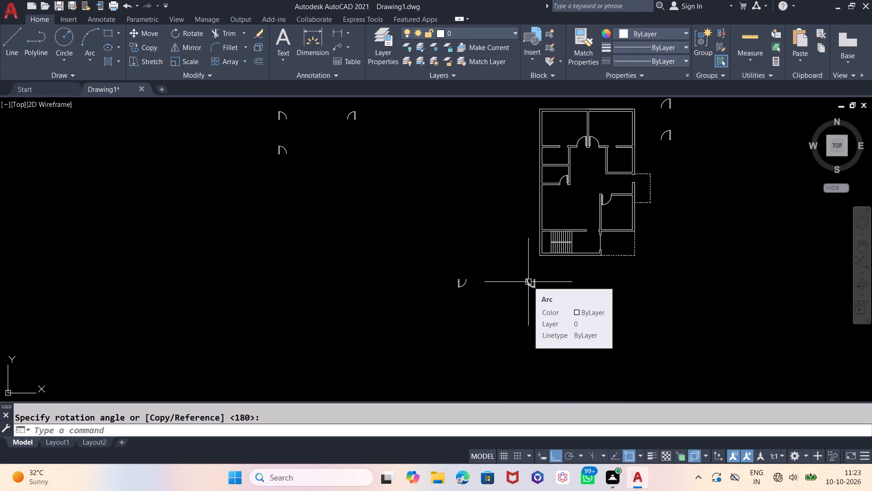
click(543, 274)
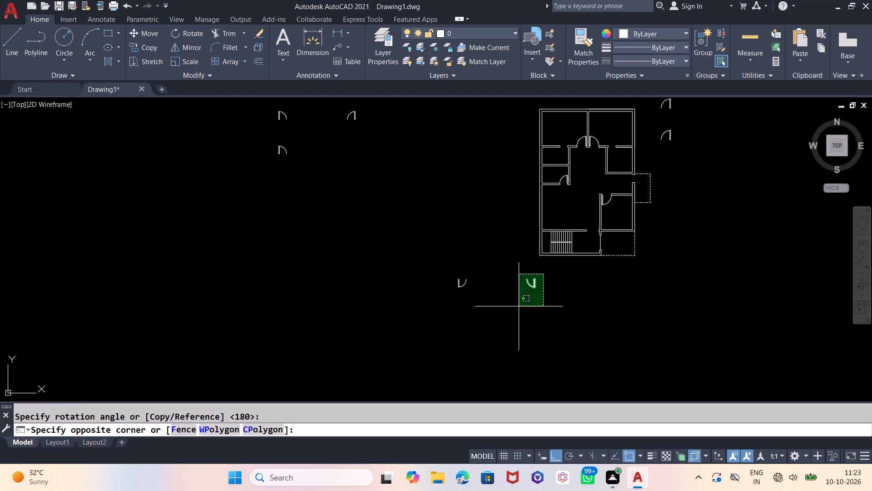
click(519, 310)
scroll(536, 283, up, 2)
key(m)
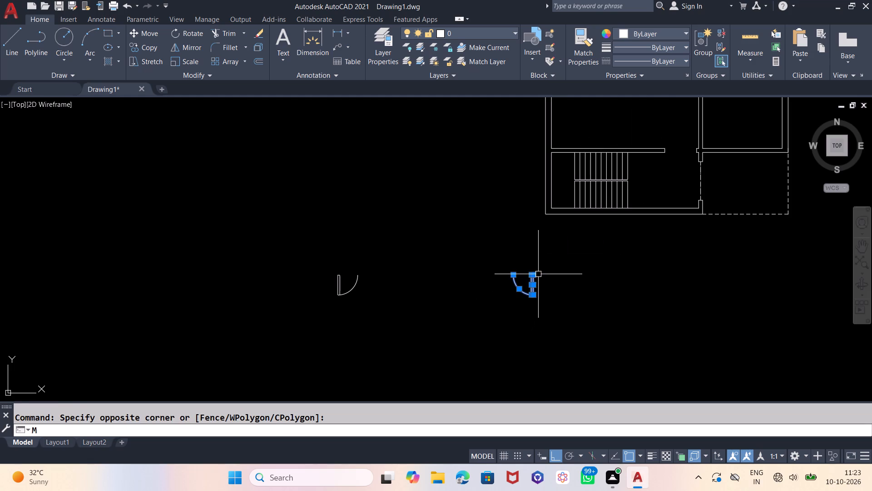
key(Return)
scroll(538, 273, up, 3)
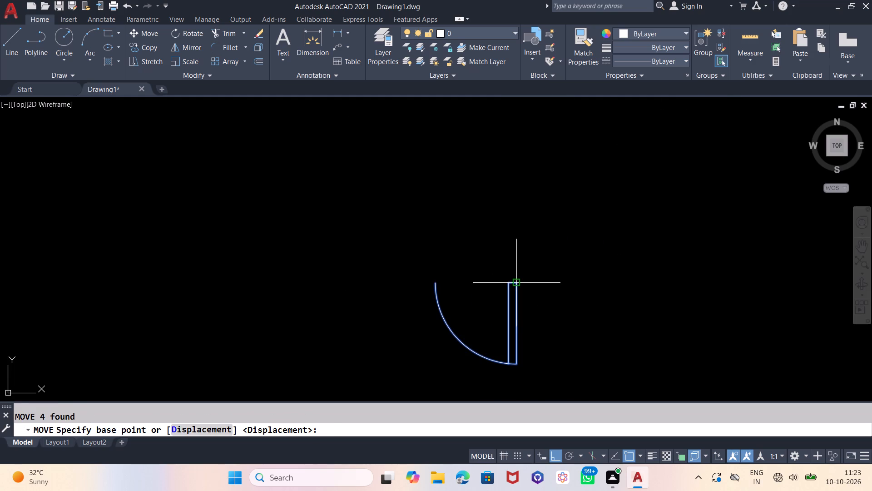
click(515, 284)
scroll(495, 313, down, 4)
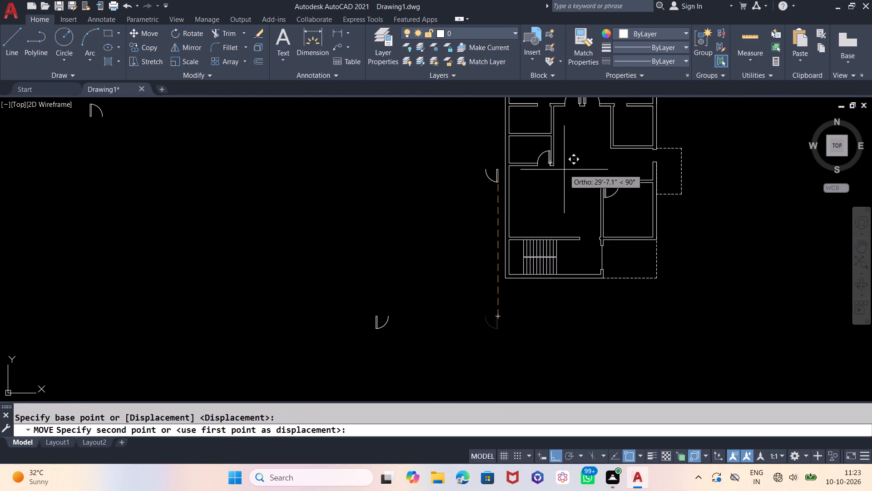
key(F8)
scroll(602, 234, down, 2)
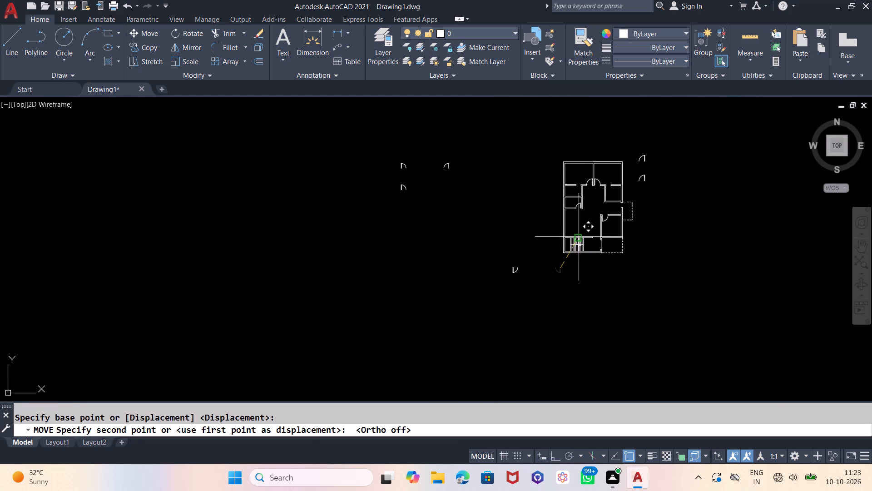
scroll(572, 193, up, 3)
scroll(603, 155, up, 3)
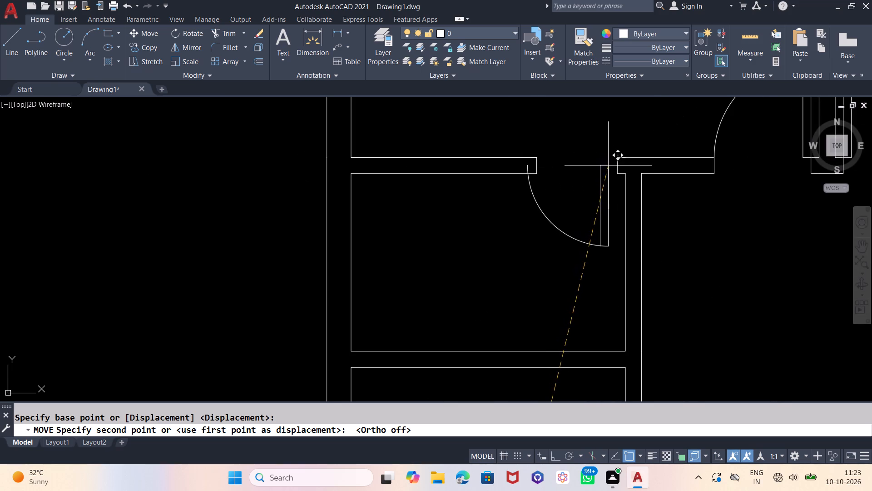
scroll(618, 172, up, 3)
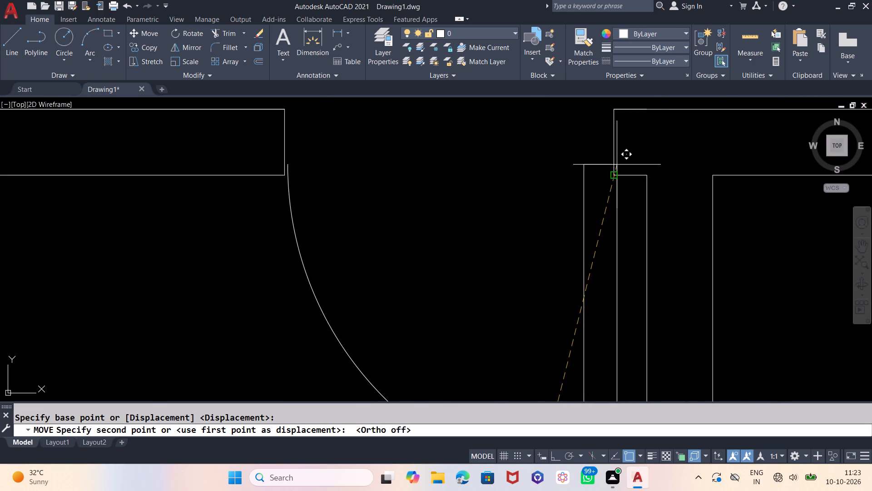
click(613, 175)
Move the rotated right-swinging 30" door by its hinge corner into the opening in the top wall of the small right-side room.
scroll(542, 156, down, 3)
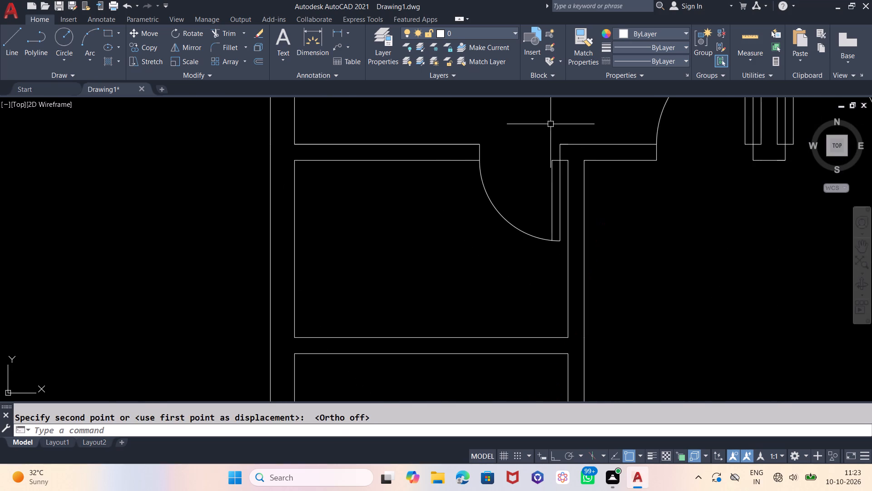
scroll(550, 124, down, 3)
scroll(627, 207, down, 1)
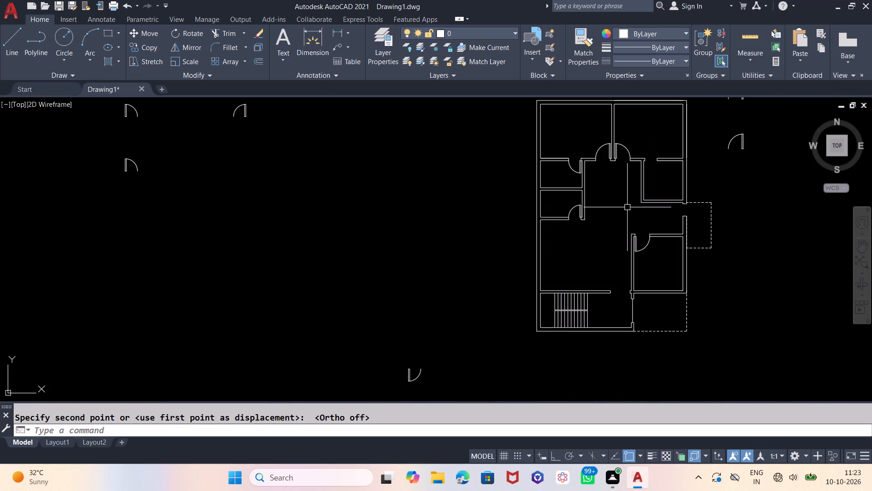
drag(443, 361, 439, 363)
click(401, 392)
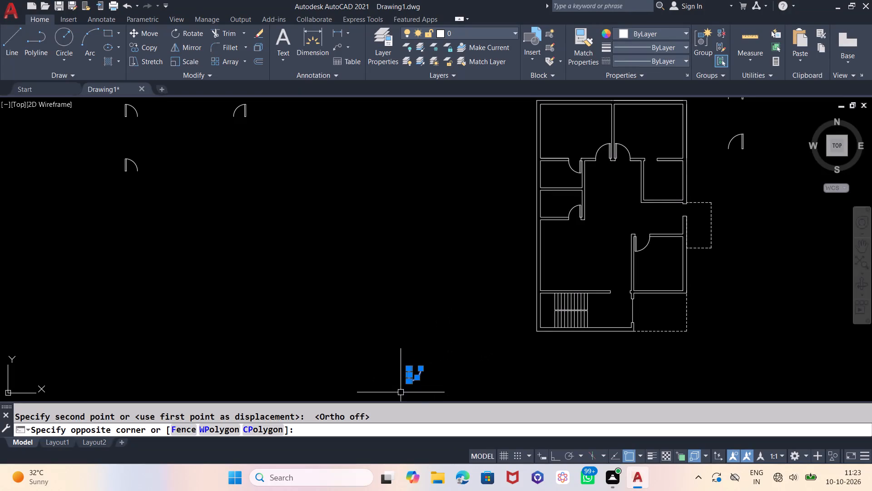
key(m)
key(Return)
scroll(412, 366, up, 3)
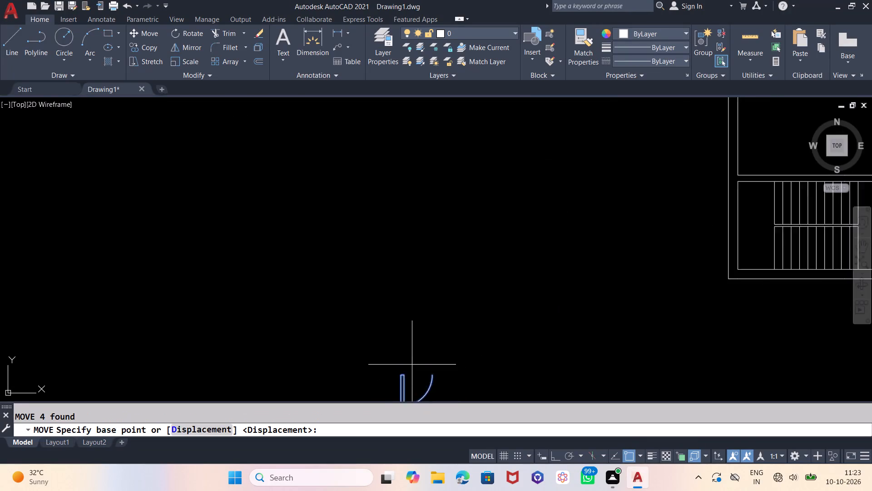
scroll(389, 389, up, 4)
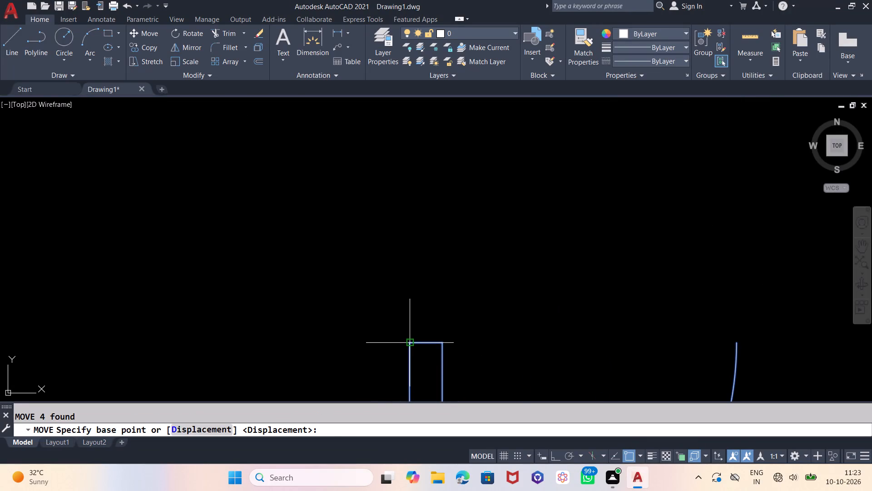
click(409, 340)
scroll(382, 356, down, 9)
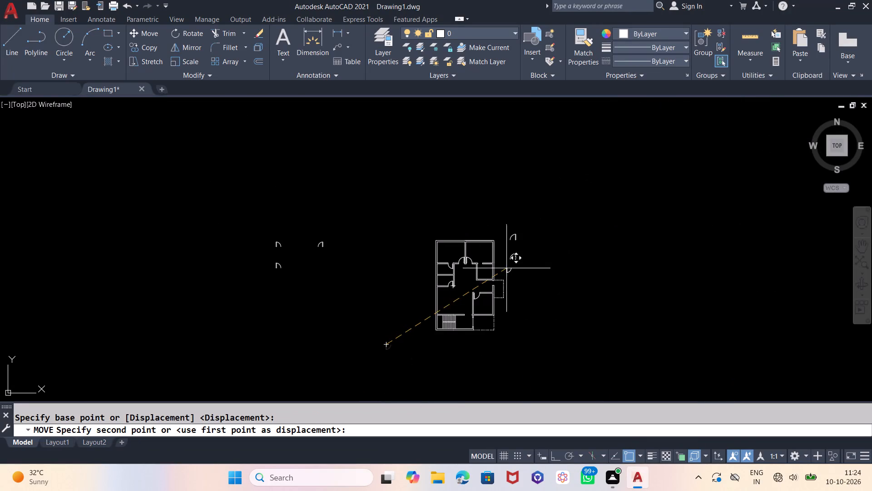
scroll(476, 272, up, 6)
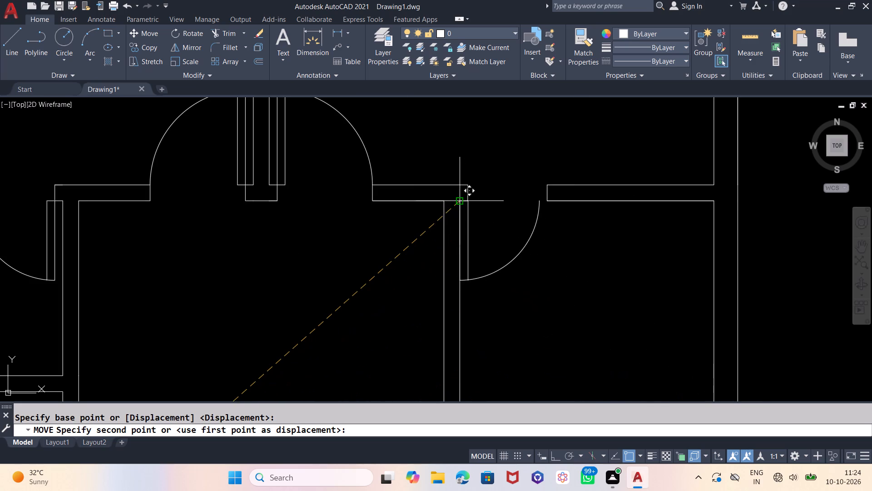
scroll(461, 201, up, 3)
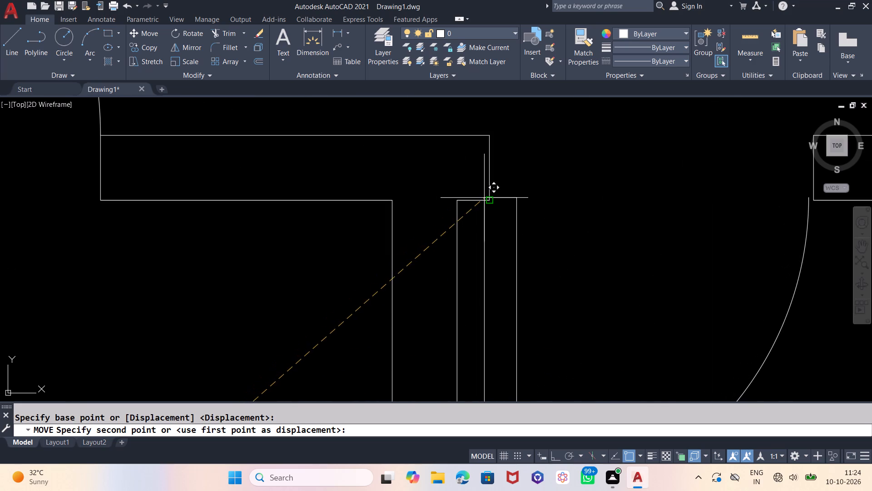
click(489, 198)
Rotate the lower right-swinging 30" door at the far left of the plan by 90° clockwise about a point below and right of it.
scroll(505, 129, down, 5)
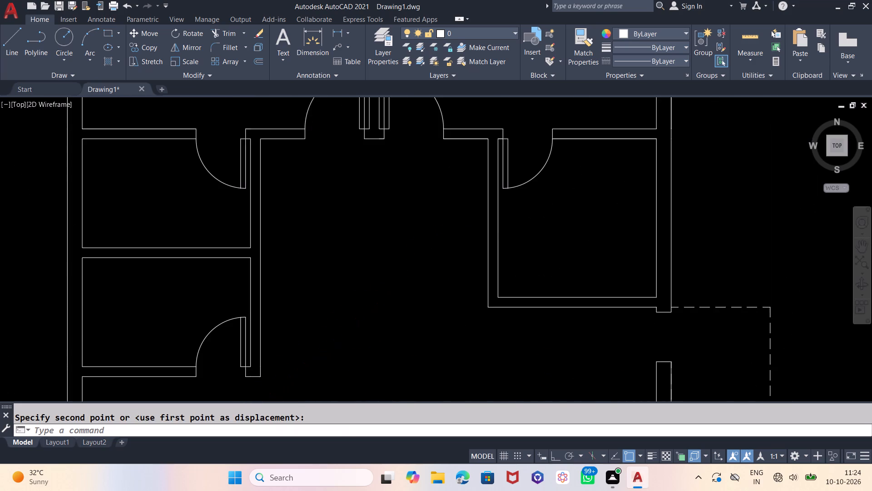
scroll(509, 125, down, 1)
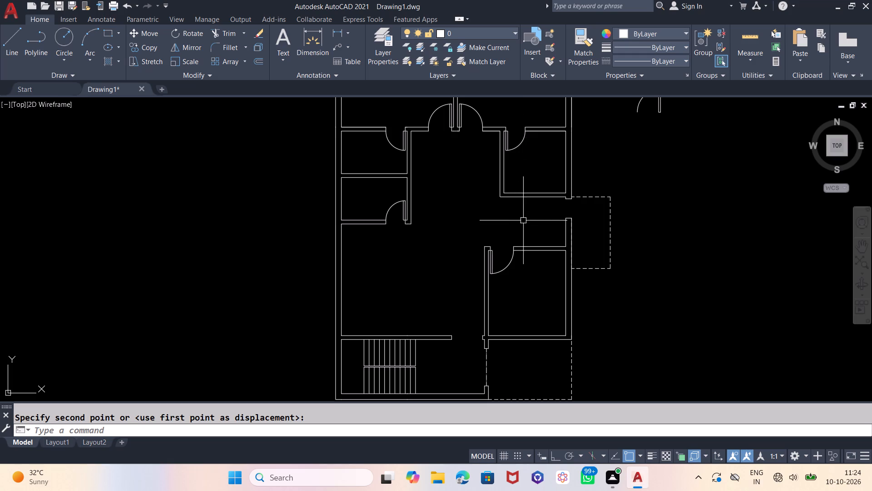
scroll(522, 196, down, 1)
scroll(585, 196, down, 1)
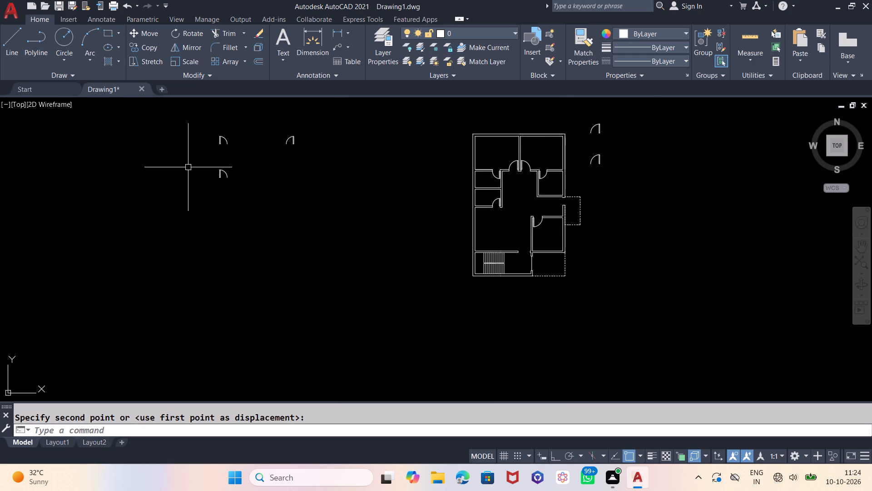
click(231, 166)
click(208, 187)
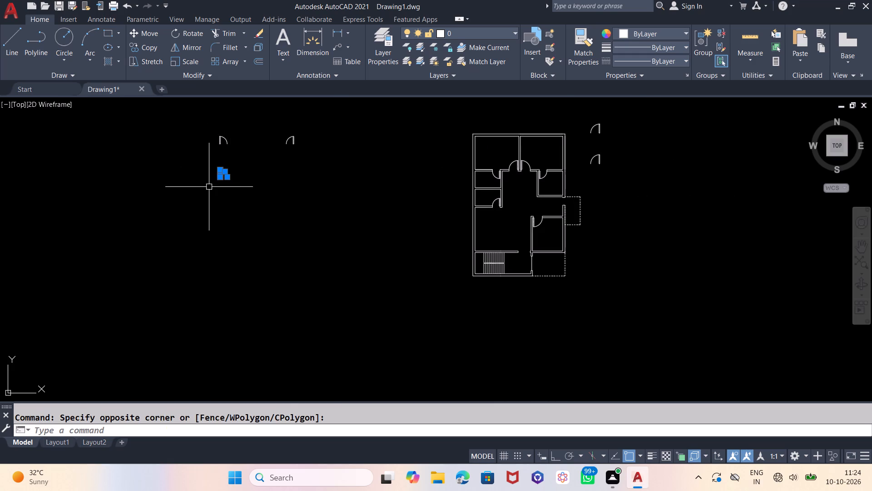
text(RO)
key(Return)
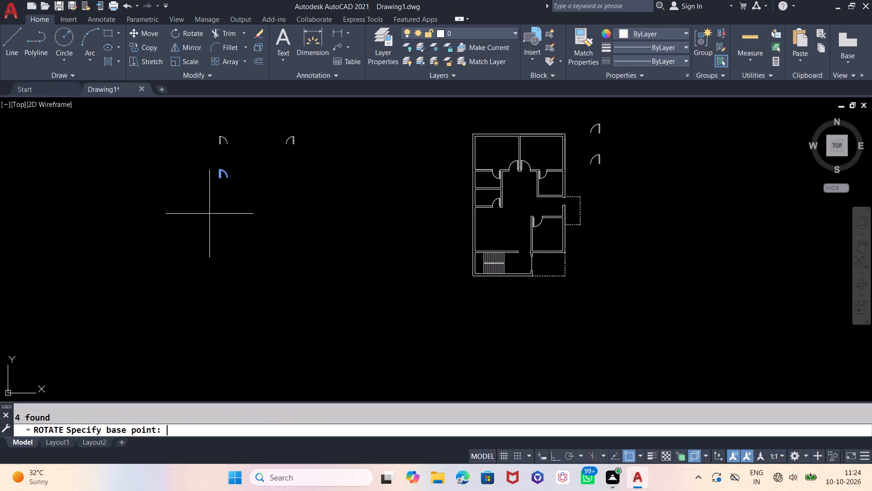
key(F8)
click(301, 235)
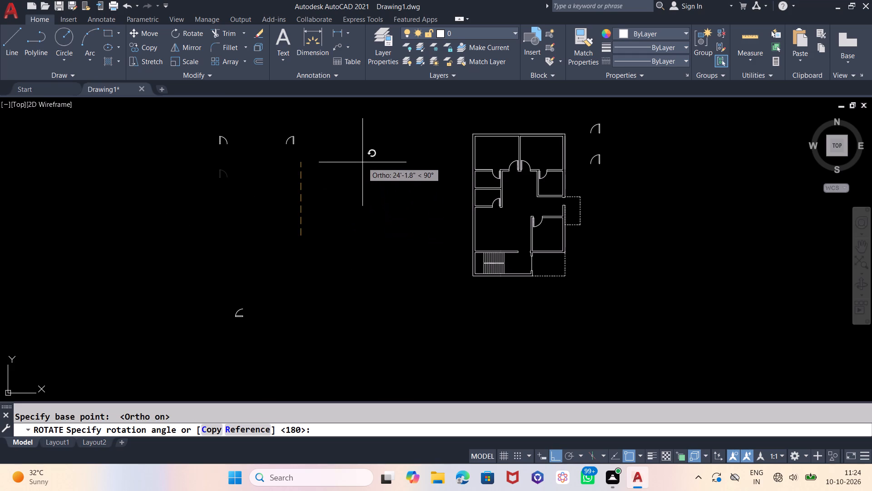
click(366, 324)
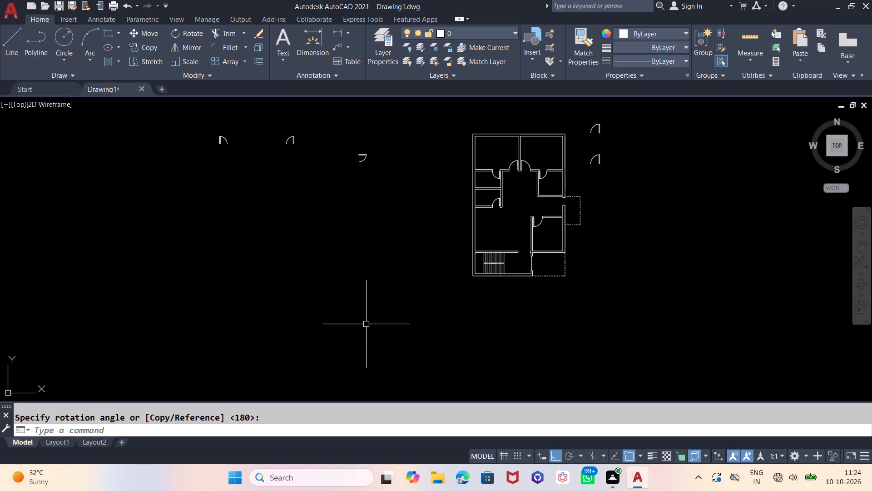
Move the rotated 30" door by its hinge corner to the upper outer corner of the right outer wall's opening, swinging into the dashed area.
key(F8)
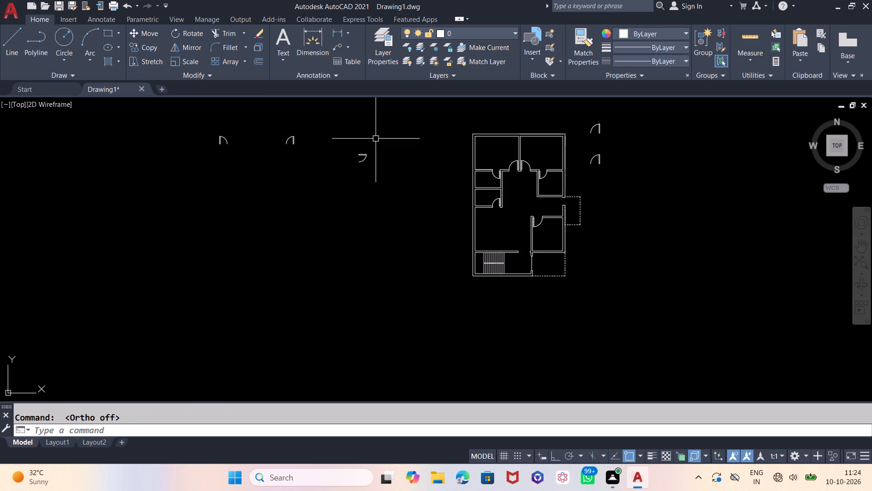
click(376, 139)
click(325, 205)
key(m)
key(Return)
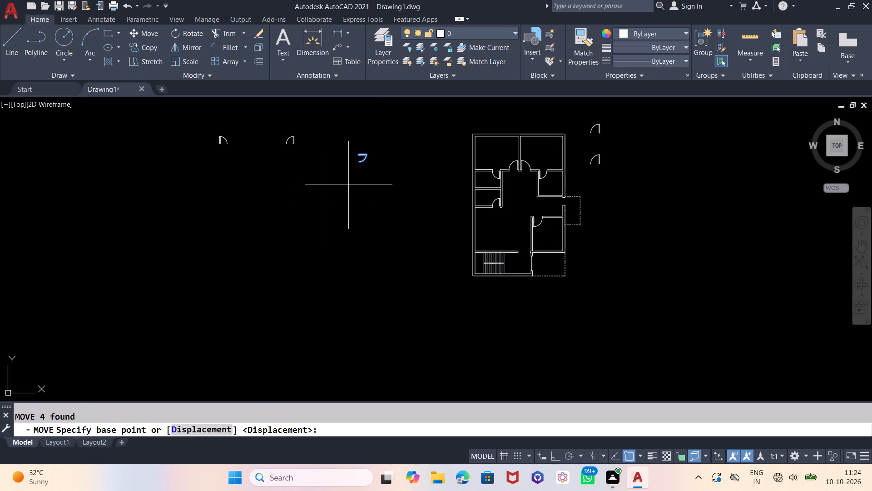
scroll(367, 151, up, 3)
scroll(323, 169, up, 5)
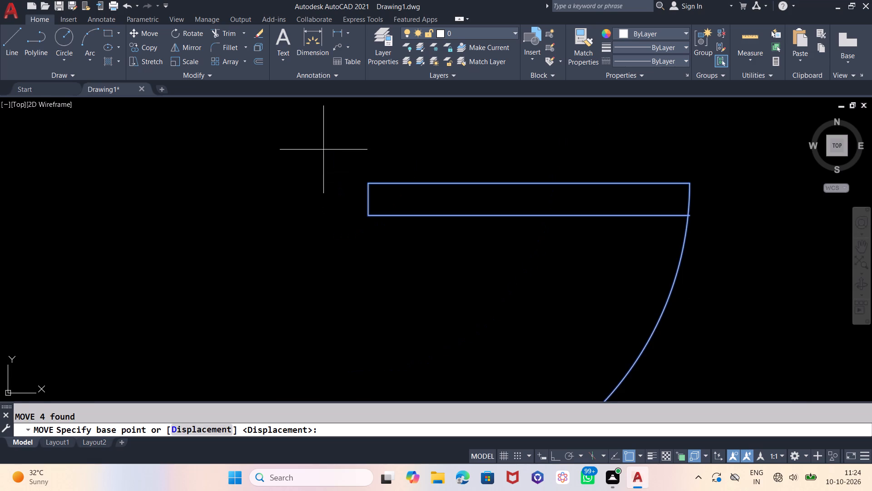
click(367, 186)
scroll(148, 188, down, 8)
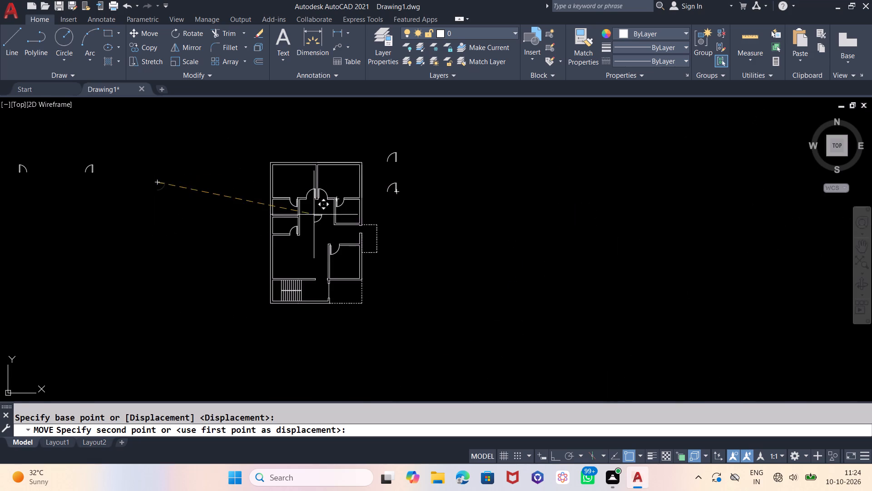
scroll(360, 240, up, 5)
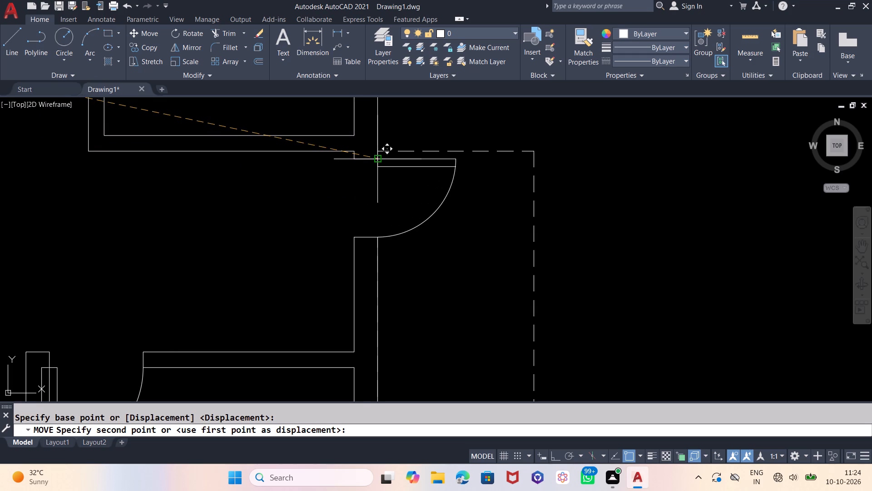
click(381, 159)
scroll(418, 261, down, 1)
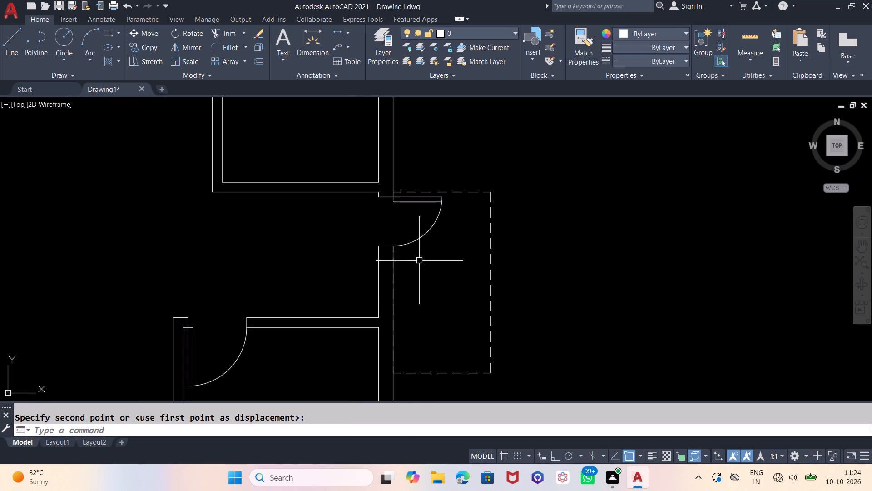
scroll(453, 216, down, 3)
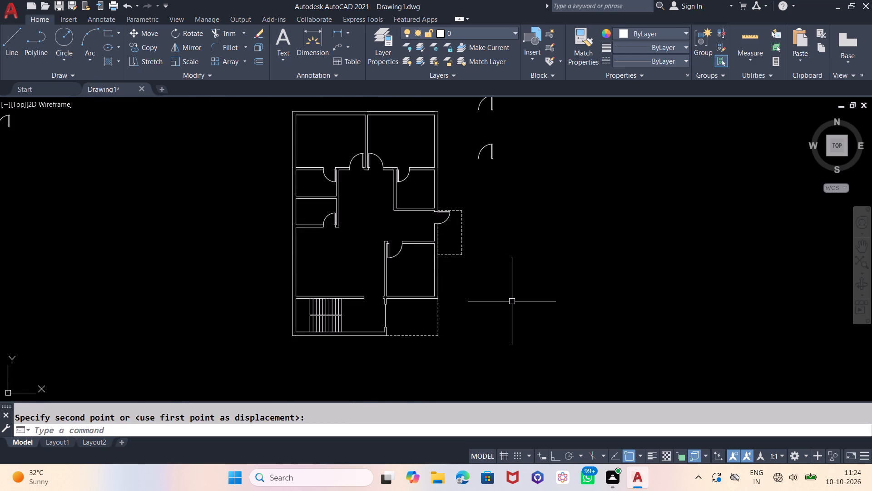
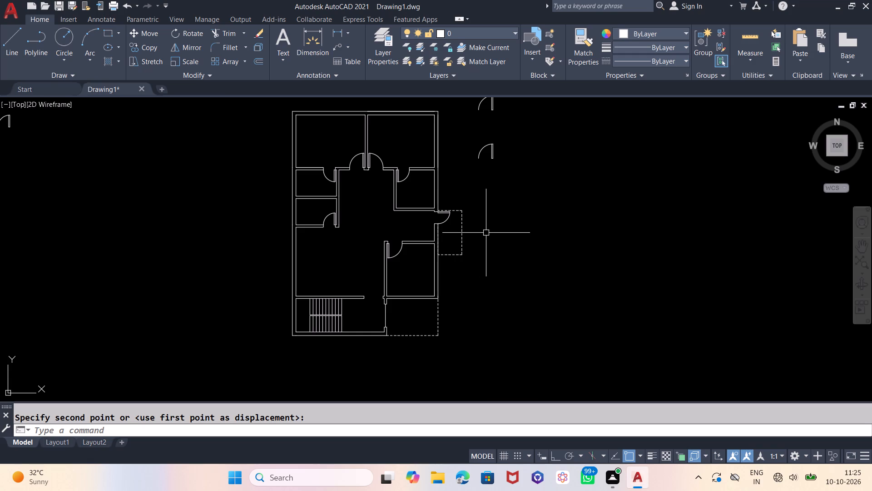
Erase the four spare door symbols lying outside the floor plan on both sides.
scroll(516, 293, down, 1)
scroll(495, 212, up, 1)
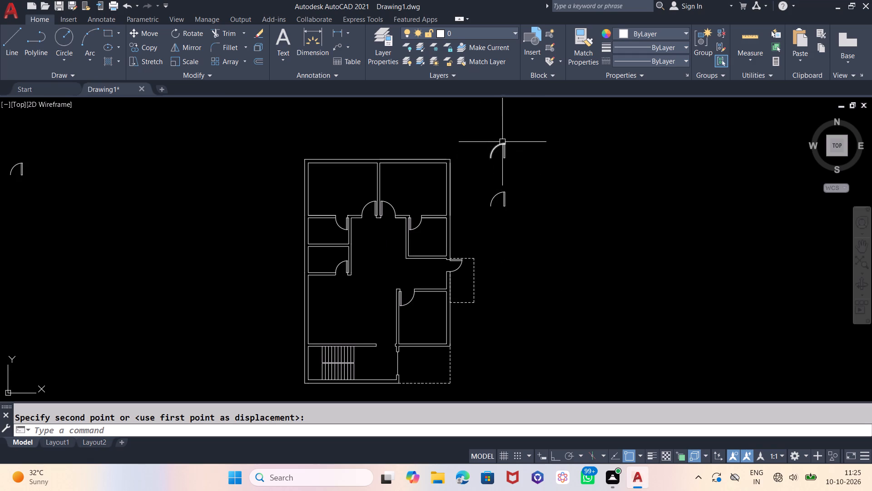
click(515, 126)
click(480, 216)
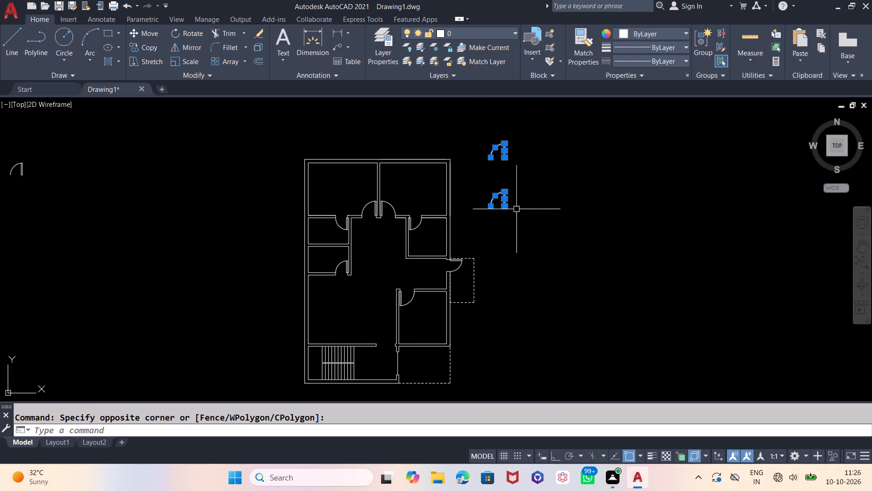
scroll(577, 199, down, 2)
drag(391, 151, 383, 156)
click(266, 221)
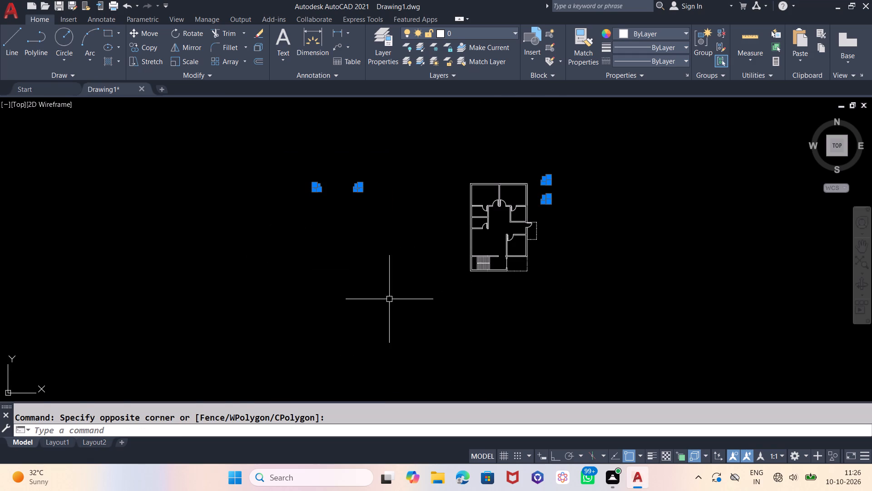
key(Delete)
With Ortho on, draw an L of two 24-inch lines beside the plan, one vertically down and one horizontally right.
scroll(492, 273, up, 1)
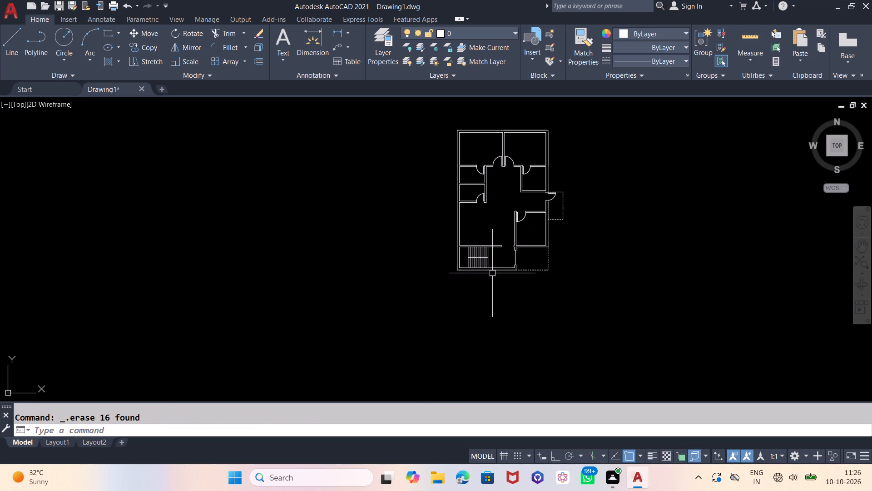
scroll(540, 242, up, 1)
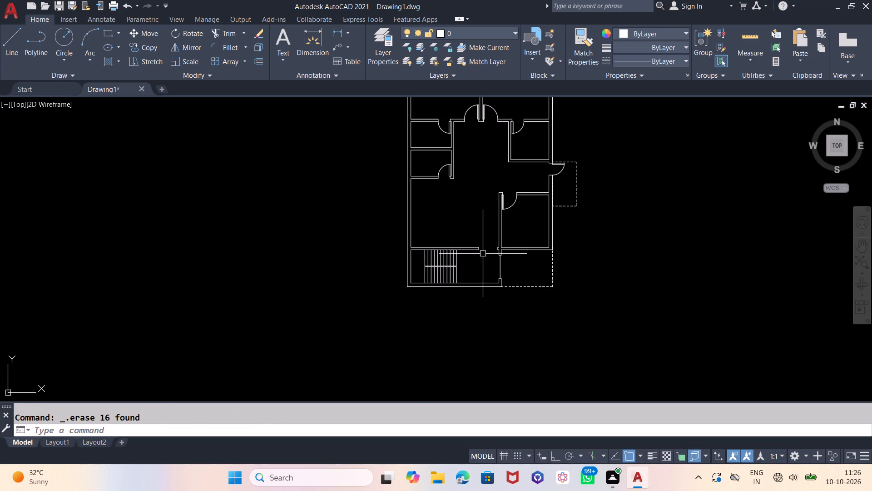
click(15, 43)
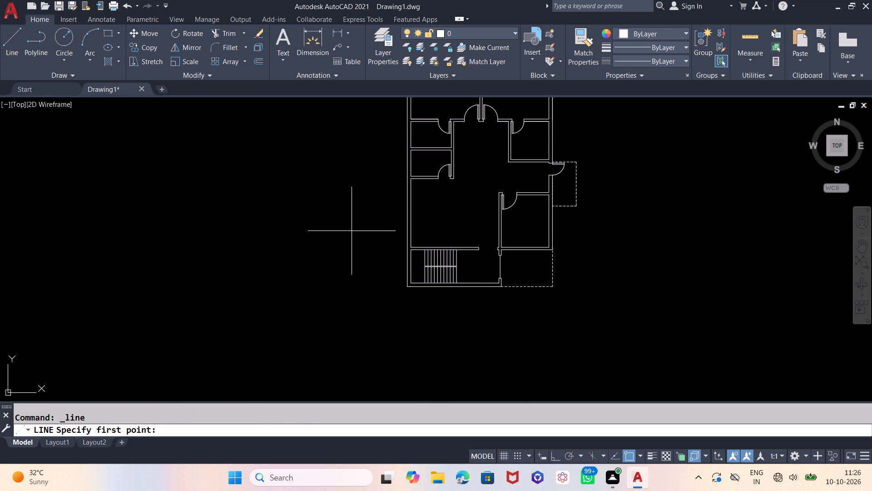
click(306, 225)
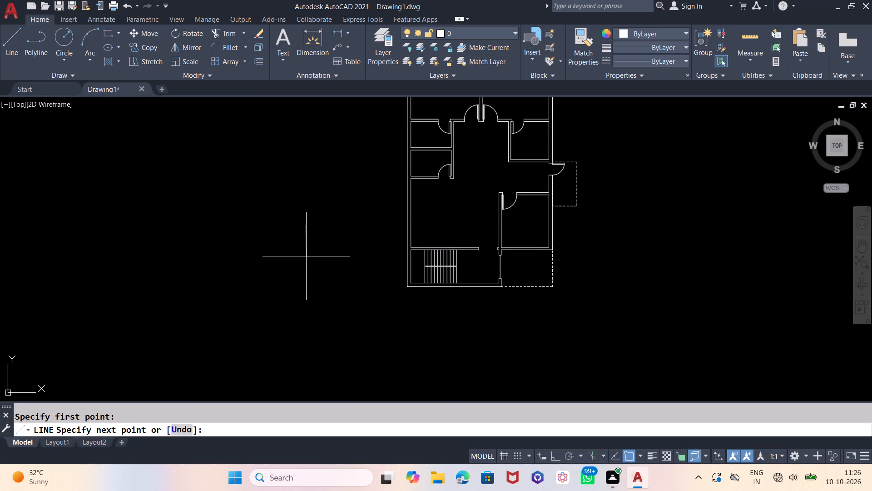
key(F8)
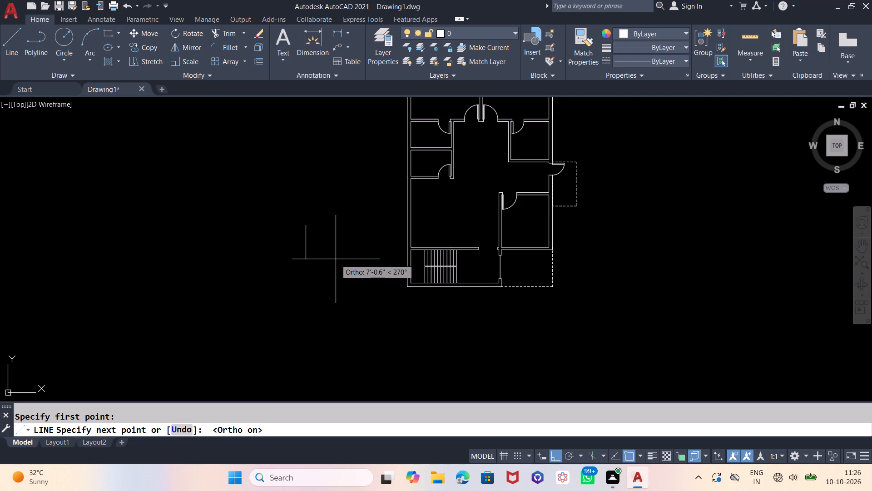
text(24)
key(Return)
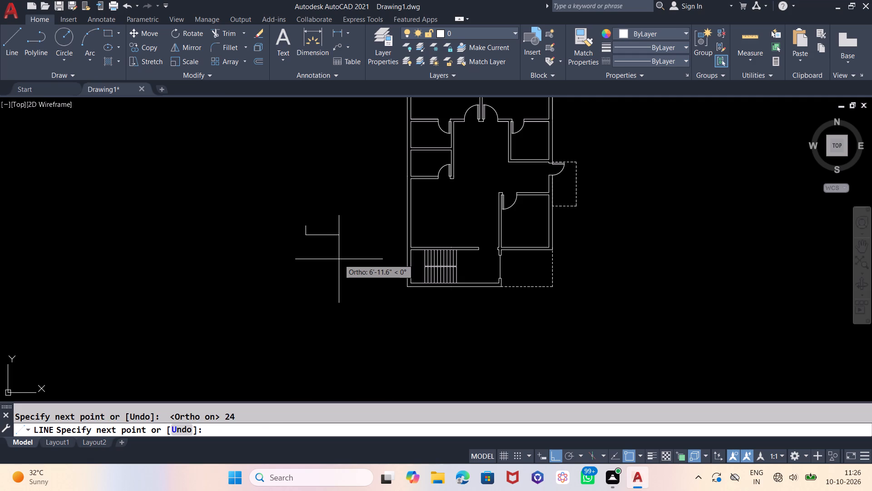
key(2)
key(4)
key(Return)
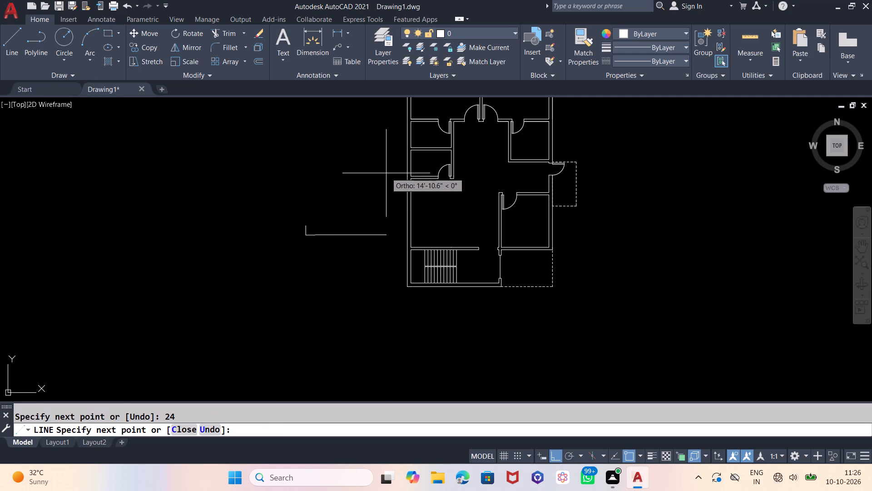
key(Escape)
Offset the L's vertical line 3 inches inward to form the door leaf thickness.
scroll(297, 260, up, 3)
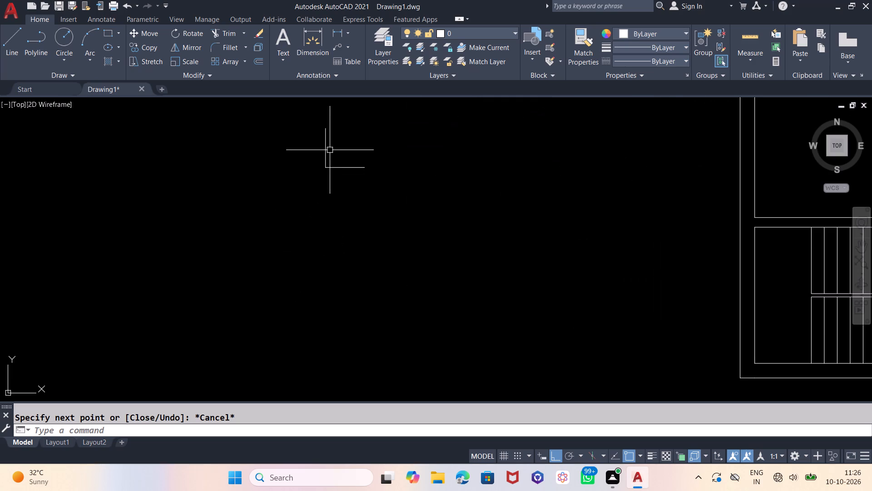
key(o)
key(Return)
key(3)
key(Return)
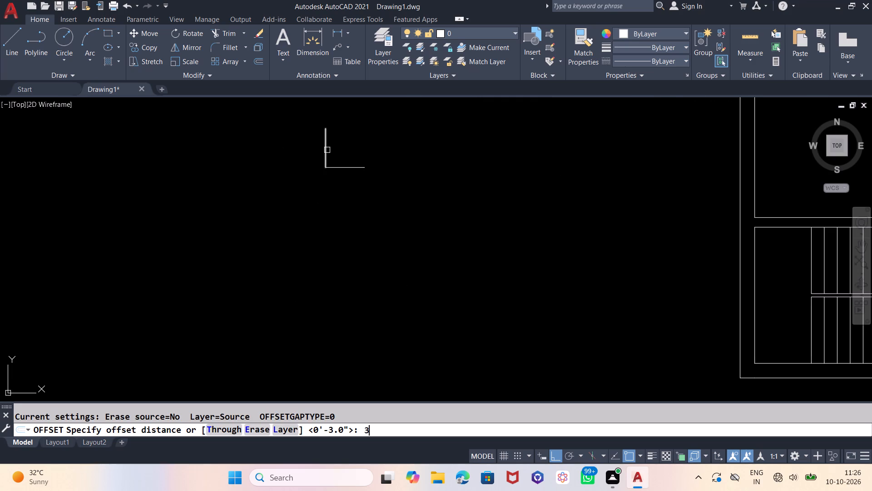
click(327, 149)
click(356, 145)
key(Escape)
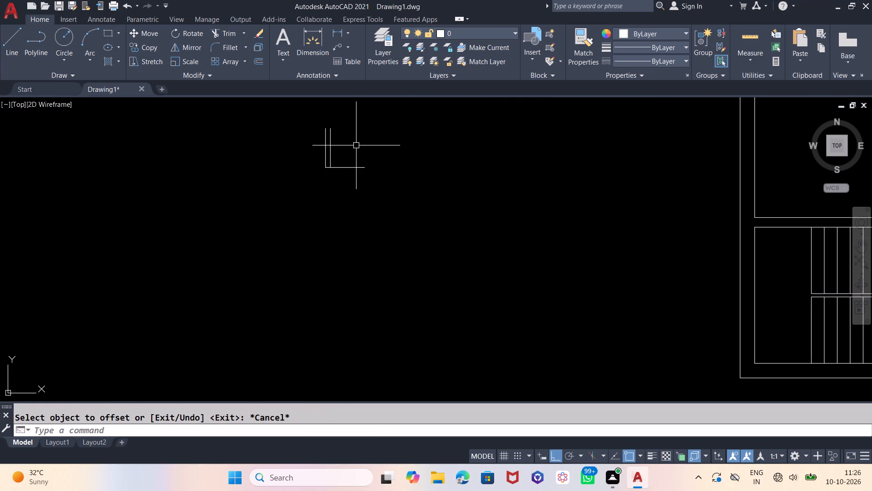
Draw the door swing arc from the horizontal line's free end to the vertical line's top, centred on the L's corner.
key(a)
key(Return)
click(363, 165)
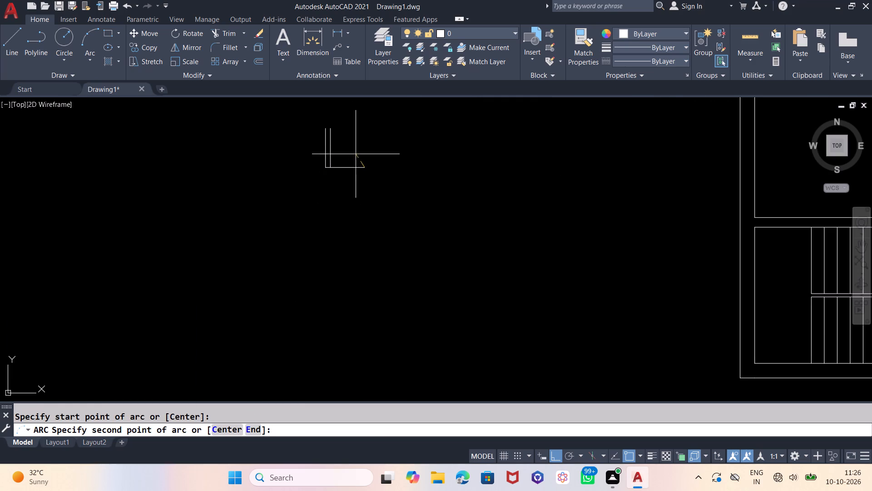
key(e)
key(Return)
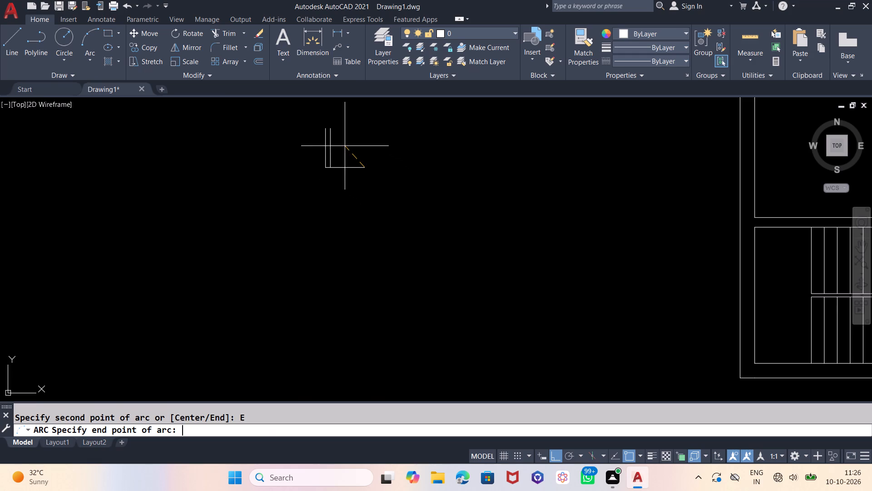
click(326, 128)
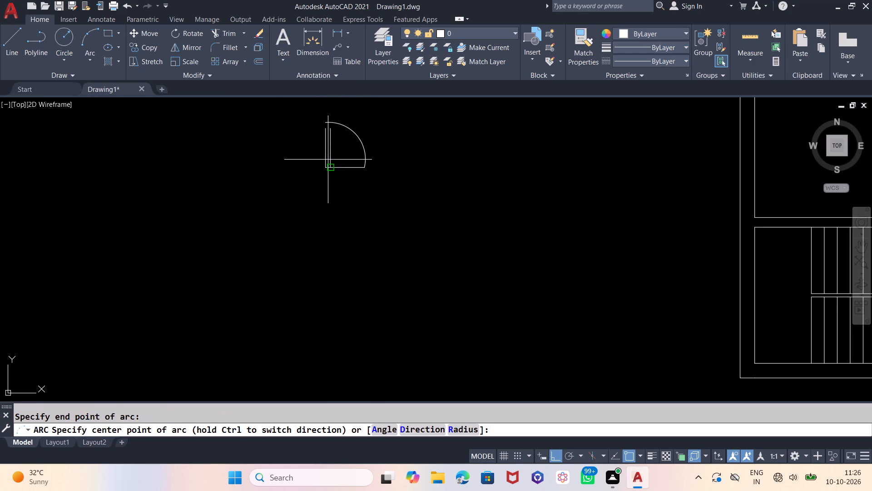
click(327, 165)
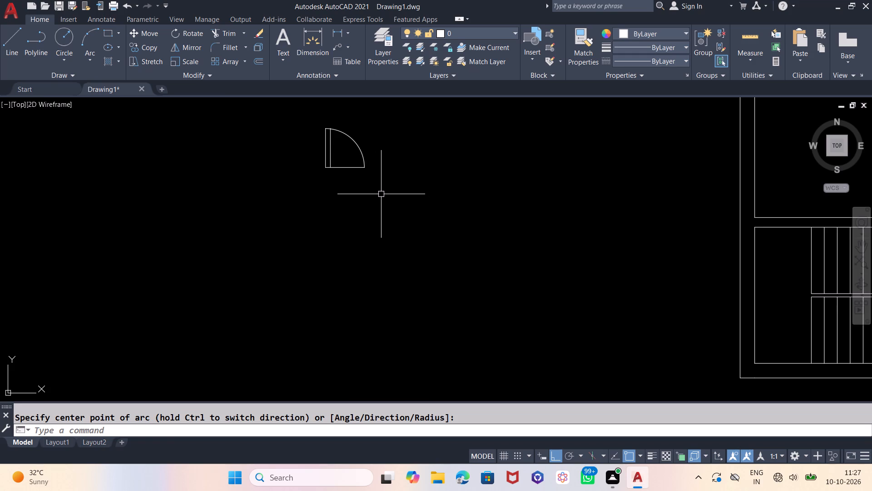
Trim away the horizontal base line between the door leaf and the swing arc.
text(TR)
key(Return)
key(Return)
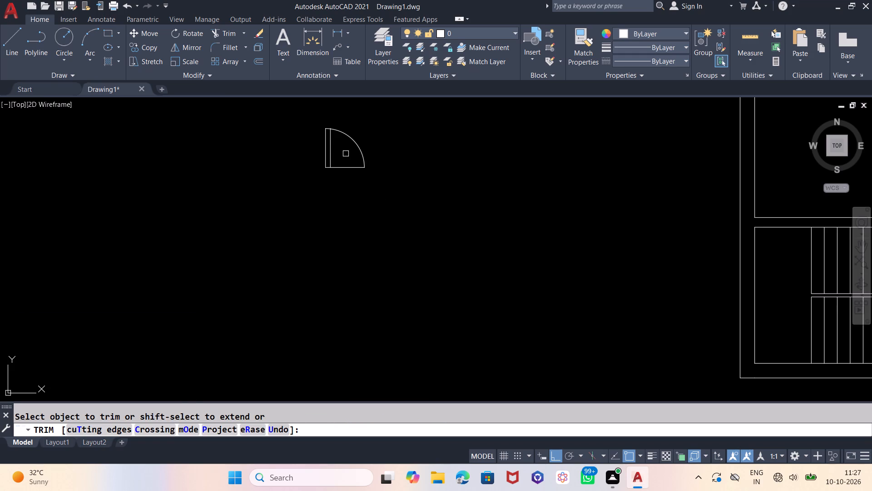
click(346, 154)
click(347, 187)
scroll(444, 271, down, 3)
scroll(440, 271, up, 1)
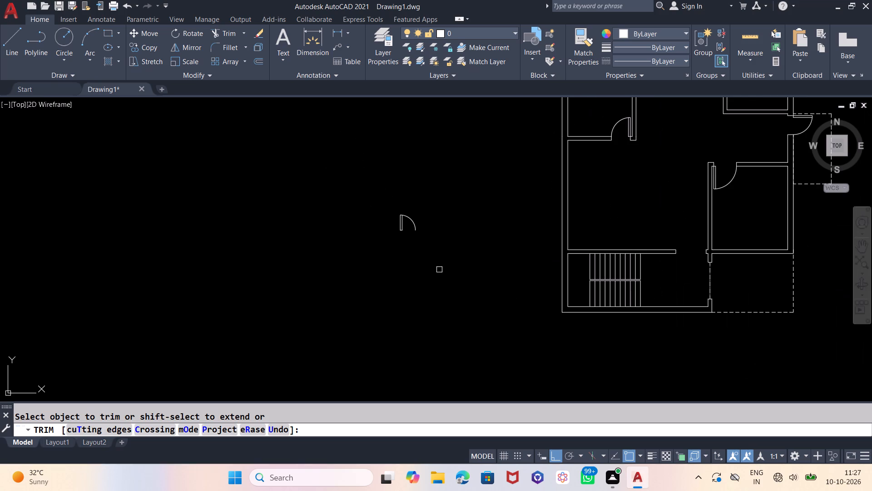
key(Escape)
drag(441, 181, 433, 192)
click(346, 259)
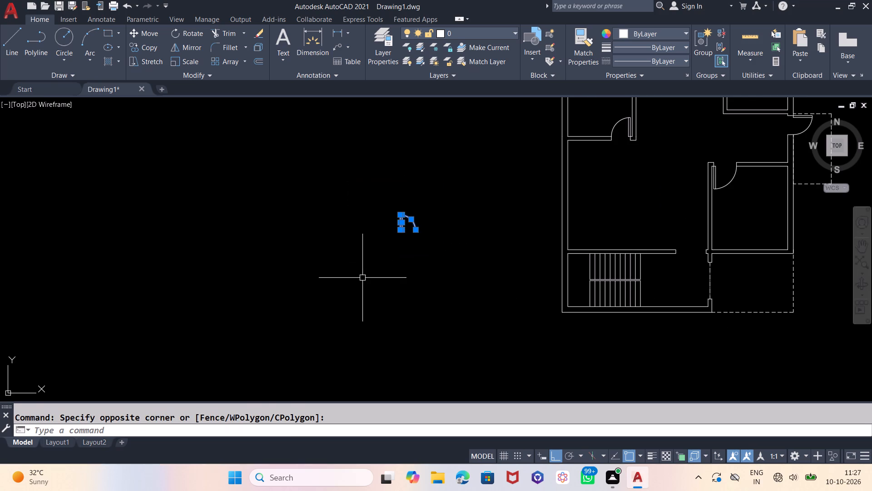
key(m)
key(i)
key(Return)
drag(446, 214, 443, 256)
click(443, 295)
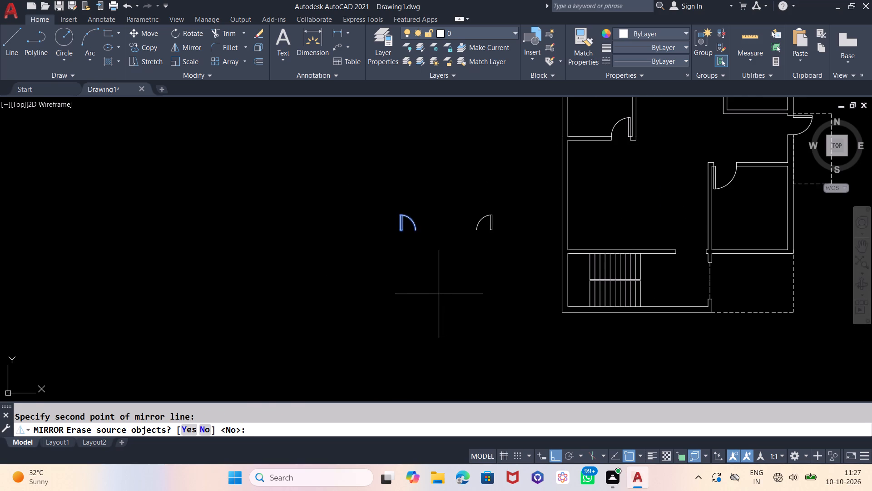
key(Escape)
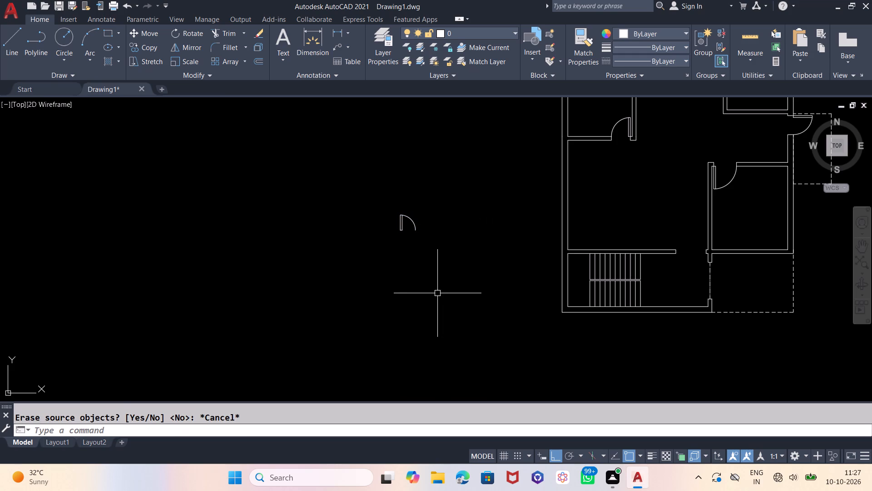
Mirror the new door leaf and arc about a vertical line just beyond the arc's end, keeping the original.
drag(426, 195, 407, 223)
click(368, 263)
key(m)
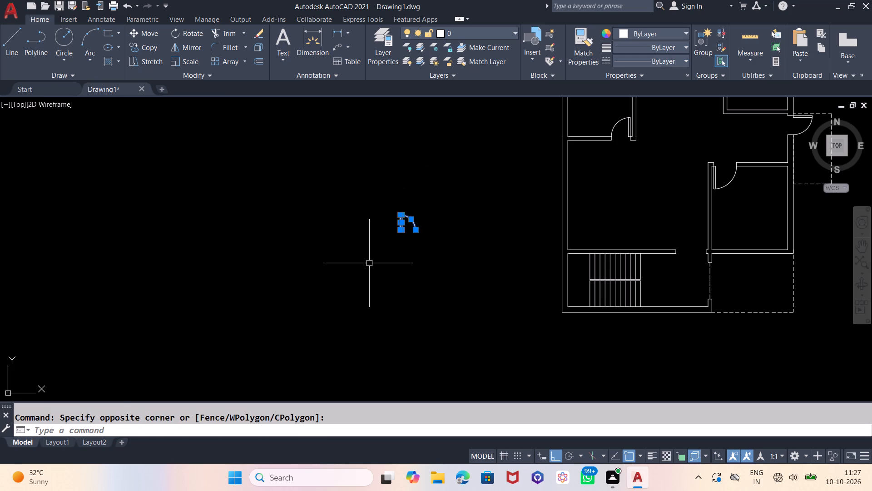
key(i)
key(Return)
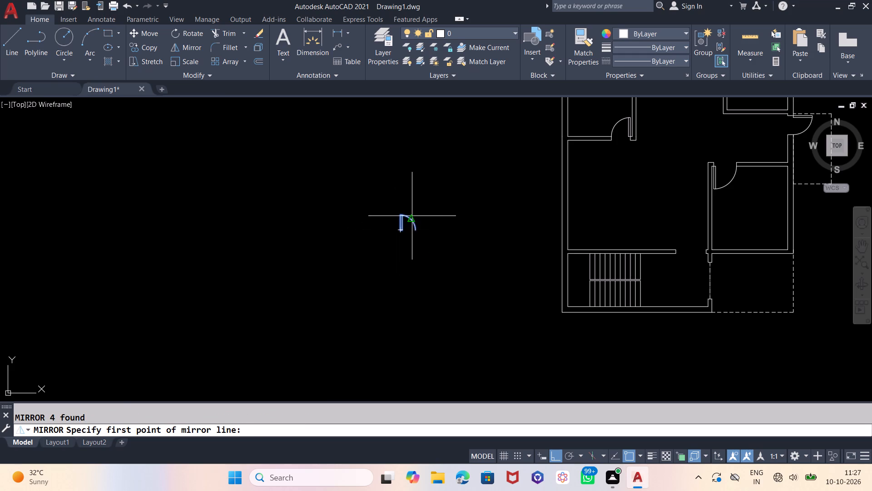
click(422, 212)
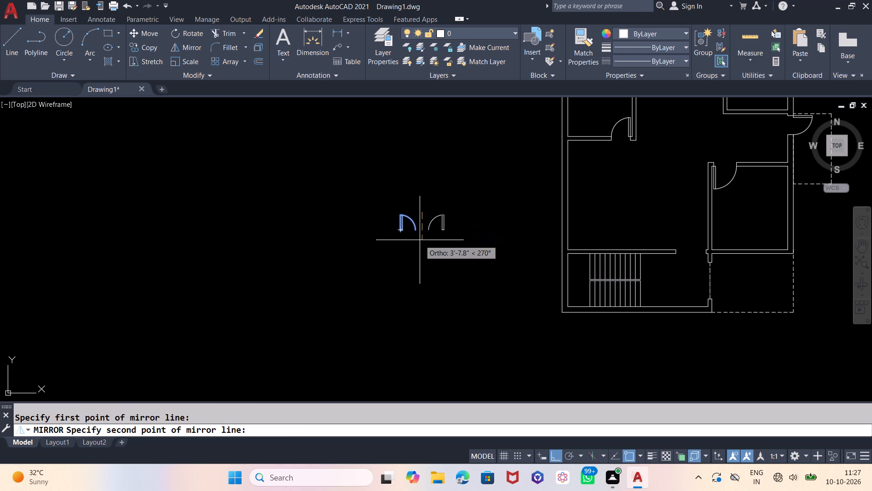
click(420, 240)
key(Return)
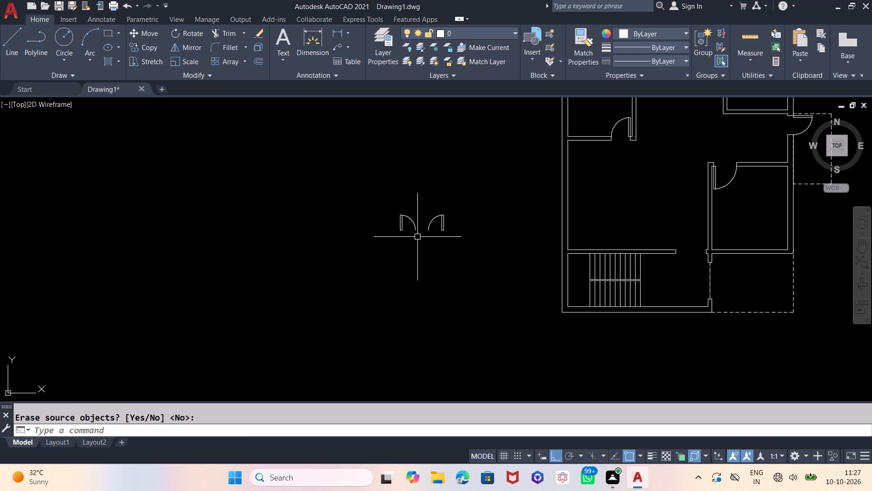
Move the original door leaf, with Ortho off, from its lower outer corner to the upper corner of the wall end above the stairs.
click(421, 201)
click(390, 250)
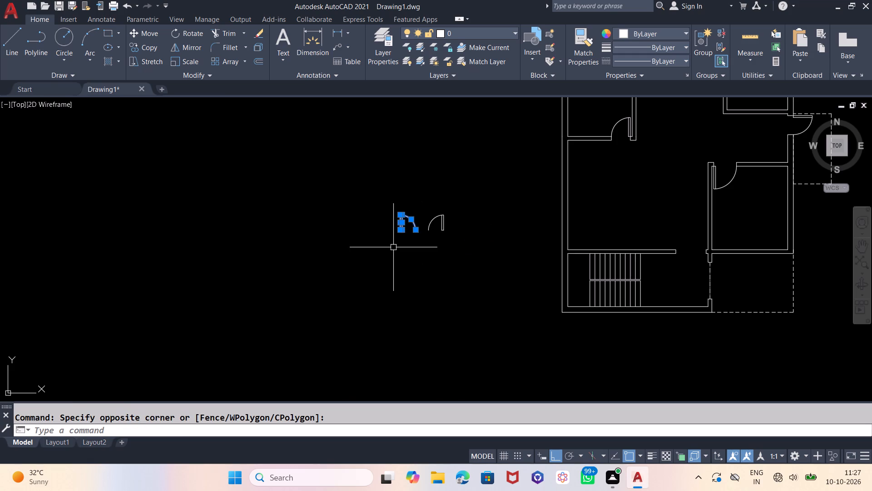
key(m)
key(Return)
scroll(394, 242, up, 3)
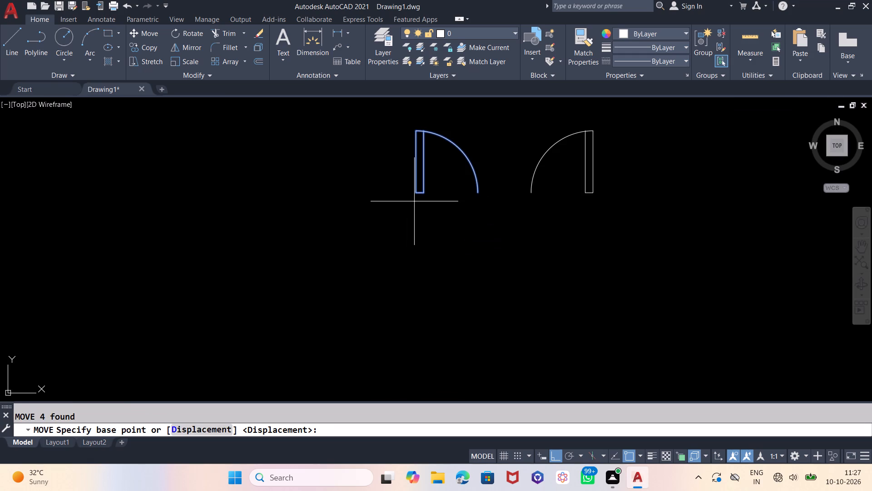
click(415, 192)
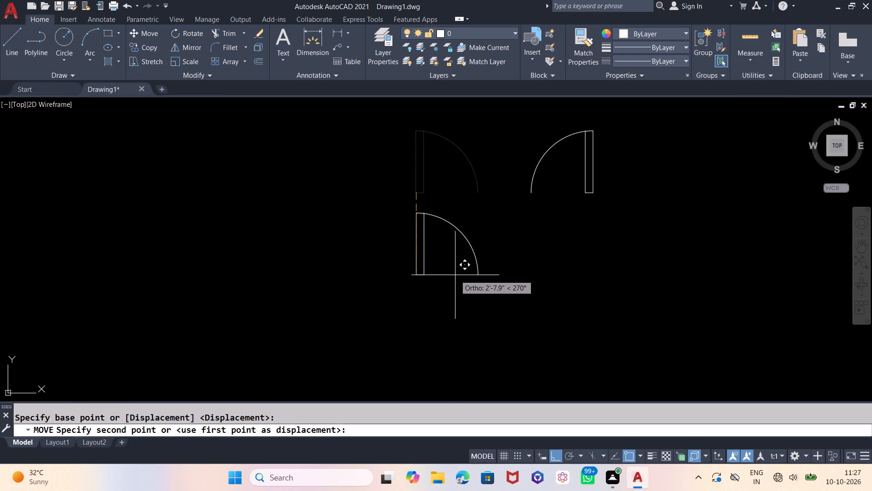
key(F8)
scroll(369, 282, down, 2)
scroll(406, 301, down, 1)
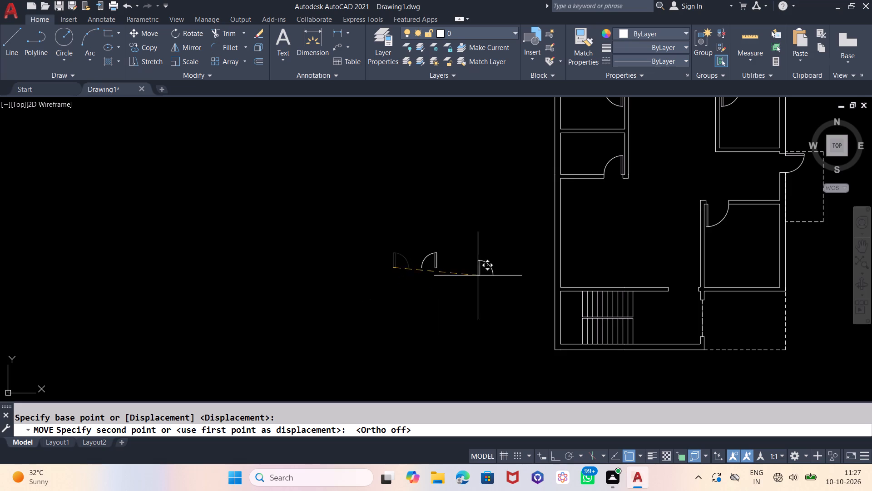
scroll(666, 293, up, 5)
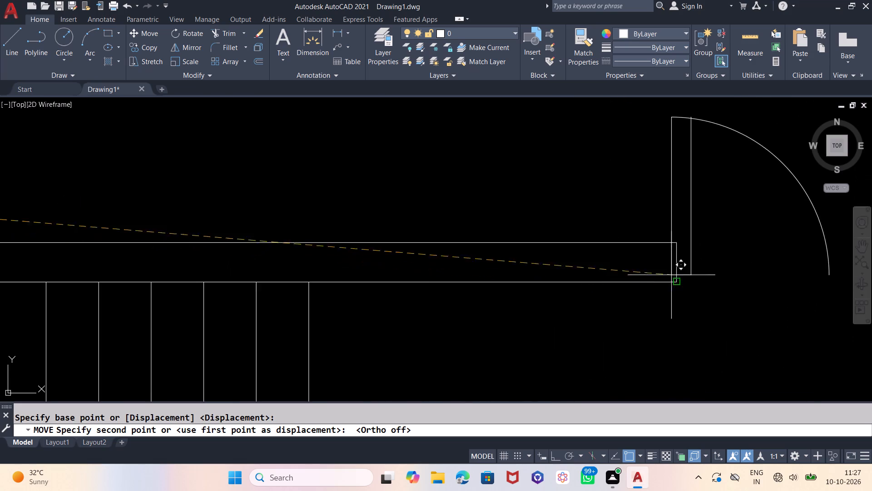
click(676, 243)
Move the mirrored door leaf and arc from the leaf's lower outer corner to the upper corner of the opening's opposite wall end.
scroll(308, 306, down, 2)
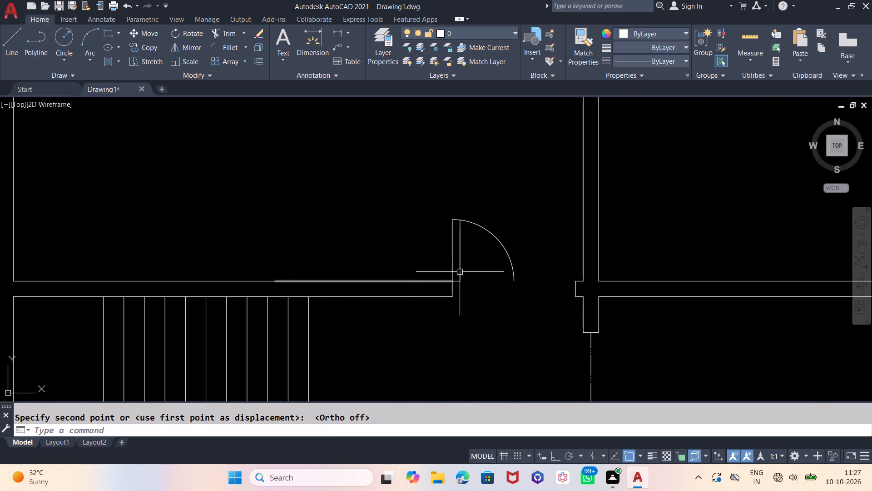
scroll(489, 269, down, 4)
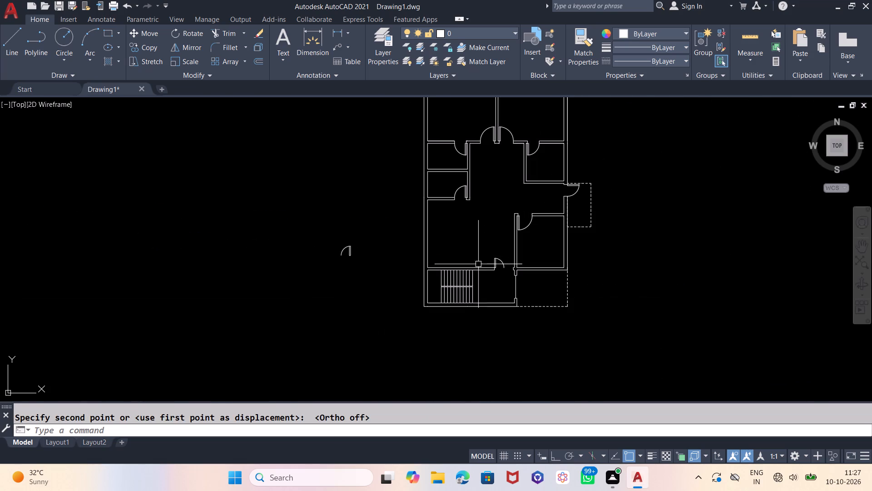
scroll(307, 263, up, 1)
click(405, 227)
click(345, 261)
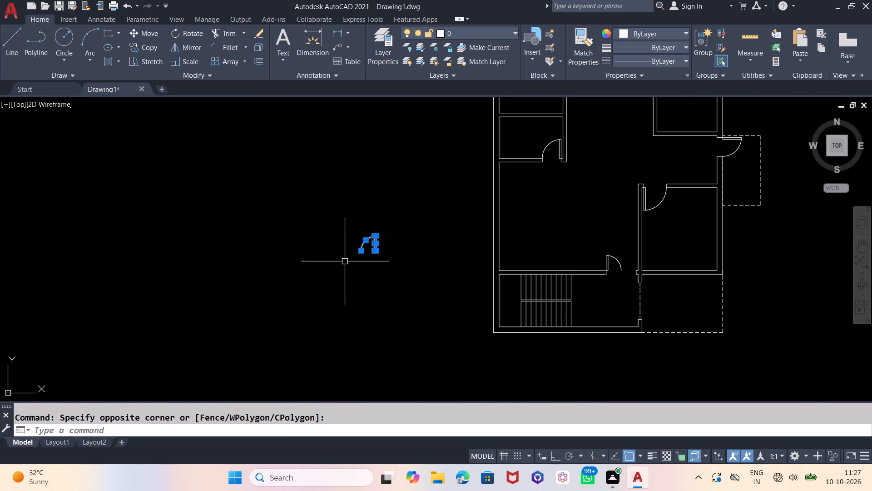
key(m)
key(Return)
scroll(439, 269, up, 3)
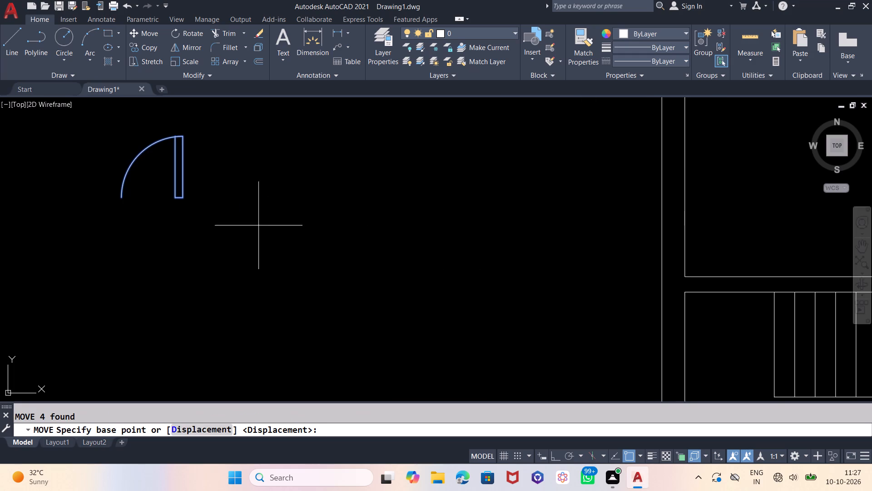
click(184, 195)
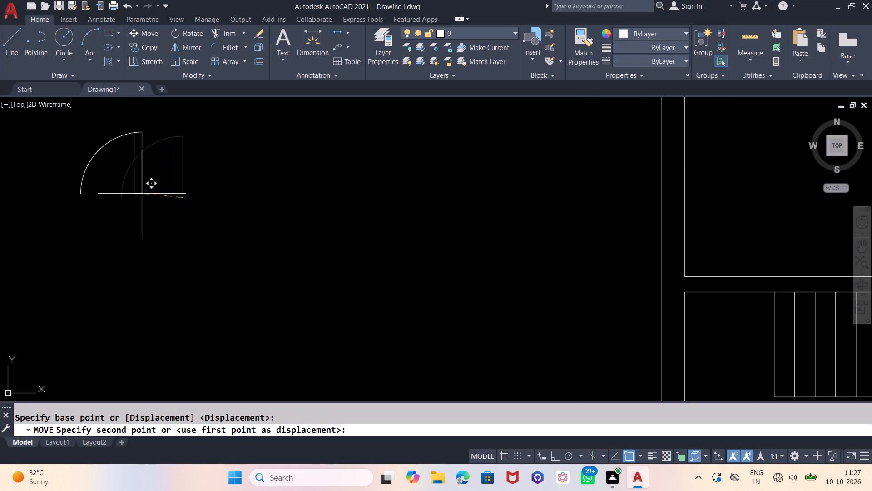
scroll(134, 194, down, 3)
scroll(376, 217, up, 2)
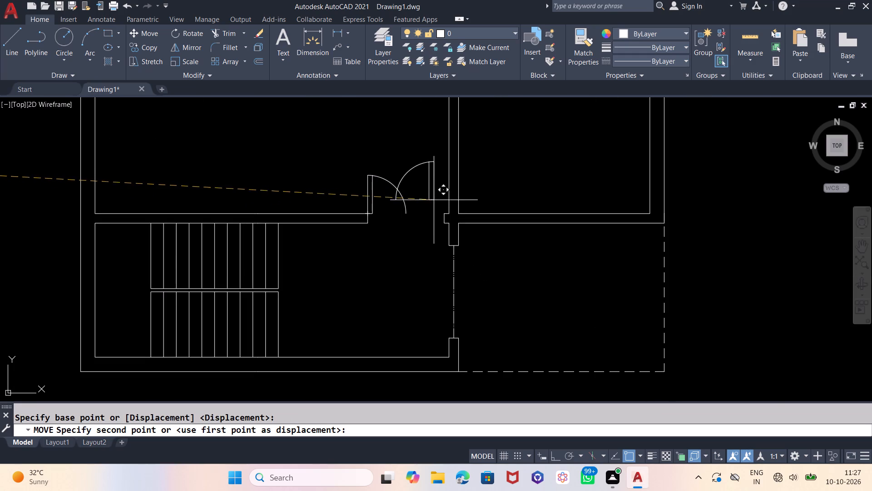
scroll(439, 205, up, 2)
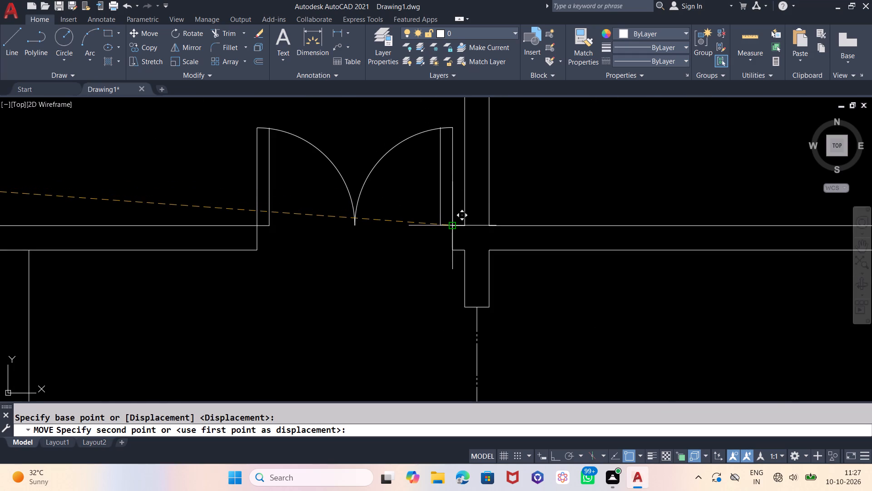
click(453, 226)
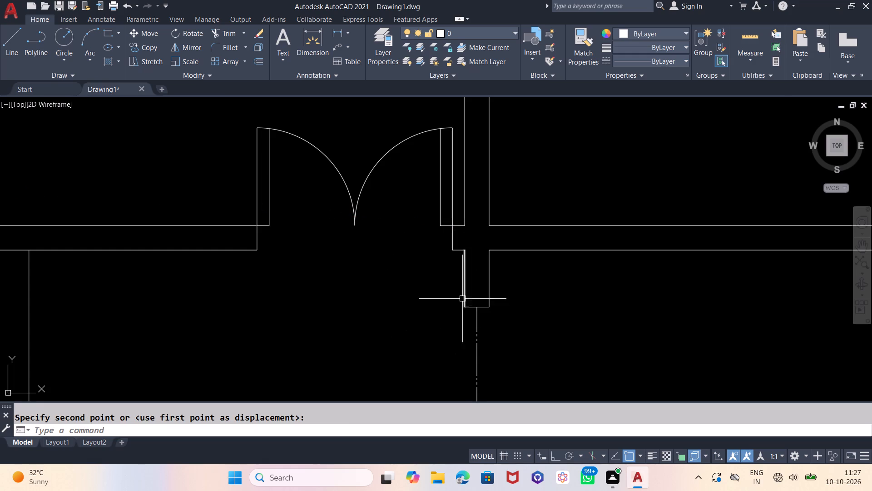
Draw a rectangle 5' long and 9" high in the empty space east of the floor plan.
scroll(463, 298, down, 2)
scroll(485, 241, down, 3)
scroll(486, 344, down, 1)
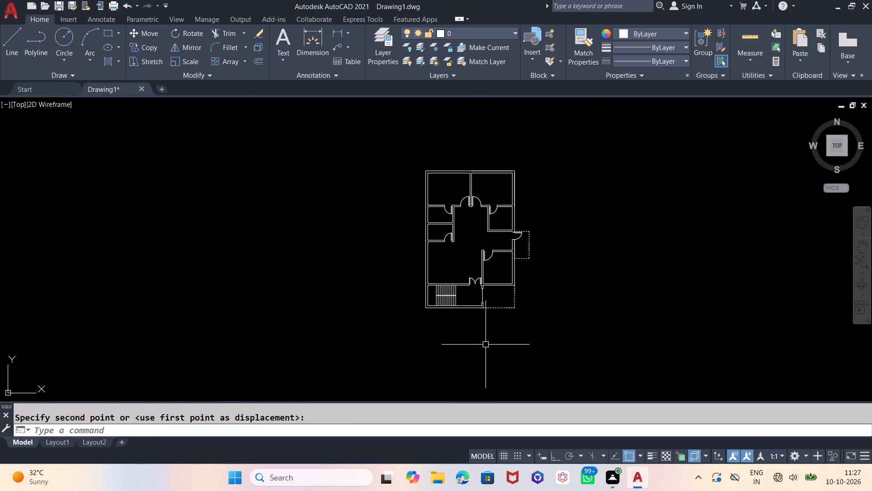
key(z)
key(Return)
key(e)
key(Return)
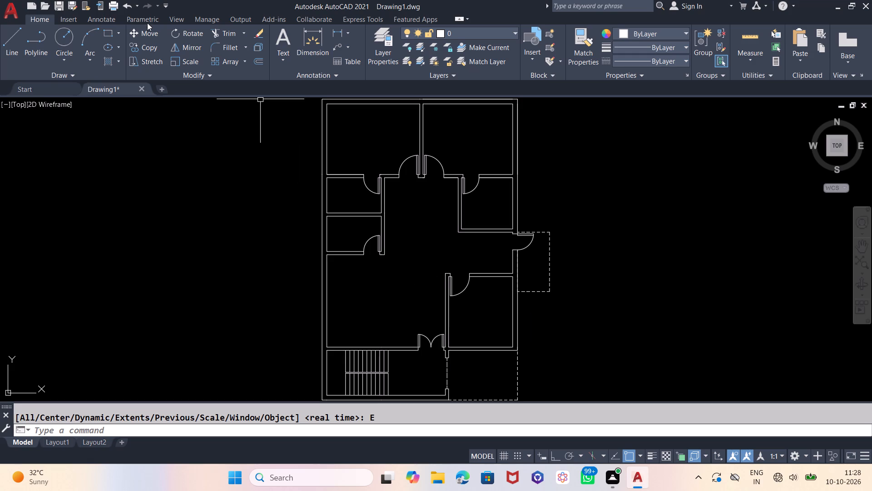
click(111, 35)
scroll(188, 176, down, 1)
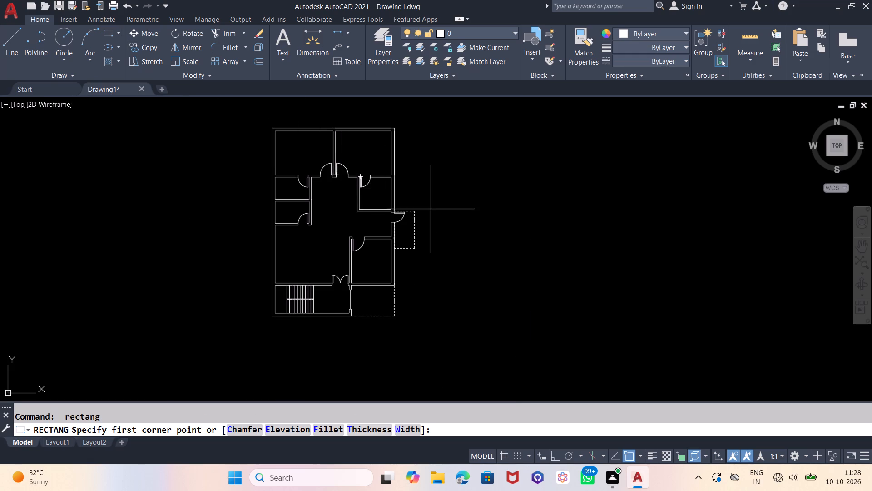
scroll(431, 208, up, 1)
click(525, 184)
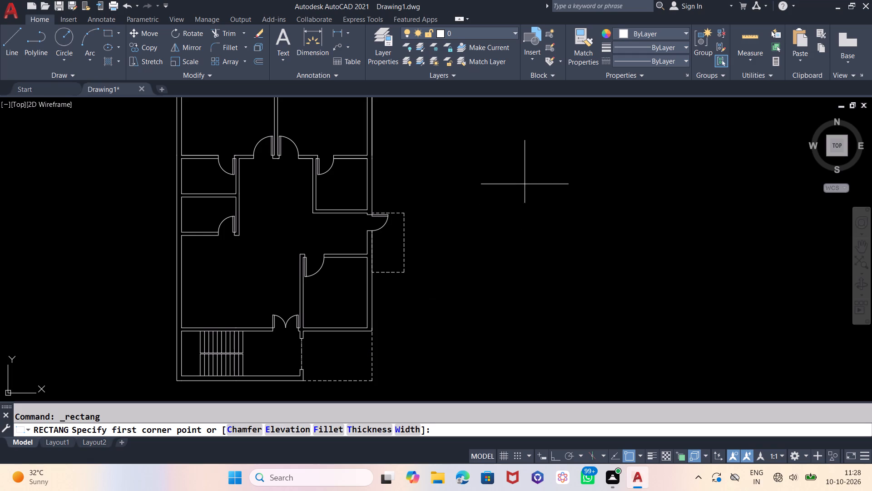
text(5')
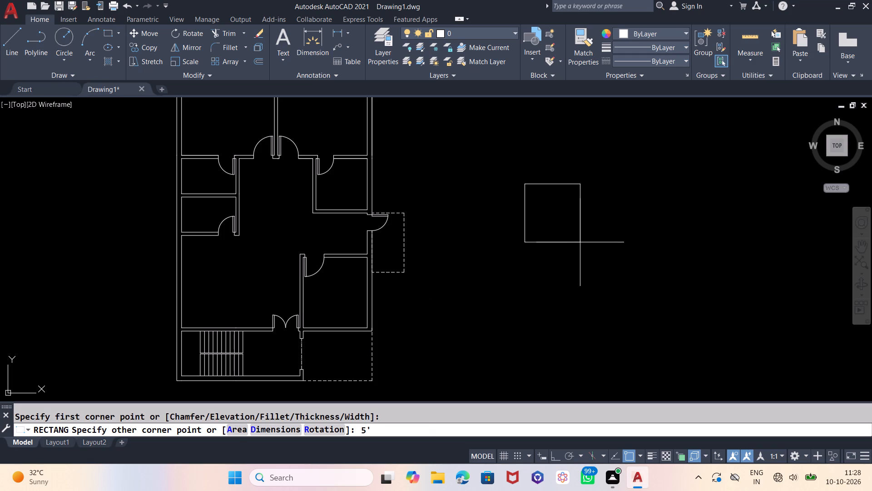
key(BackSpace)
key(BackSpace)
key(shift+at)
text(5')
key(9)
key(Return)
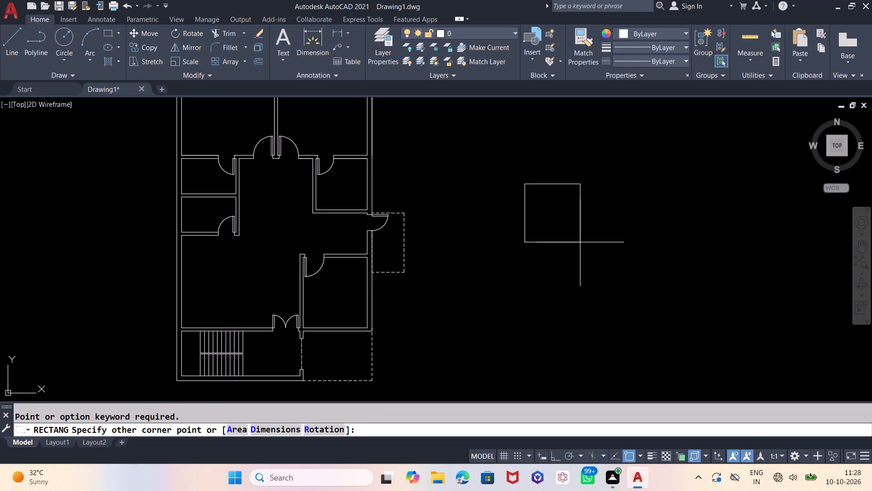
key(shift+at)
text(5',9)
key(Return)
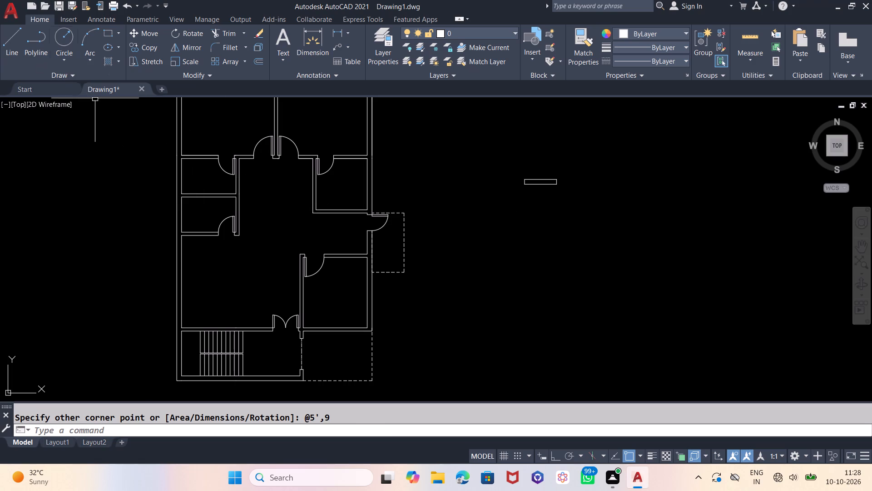
Explode the new 5' by 9" rectangle into separate lines.
drag(565, 164, 548, 176)
click(491, 210)
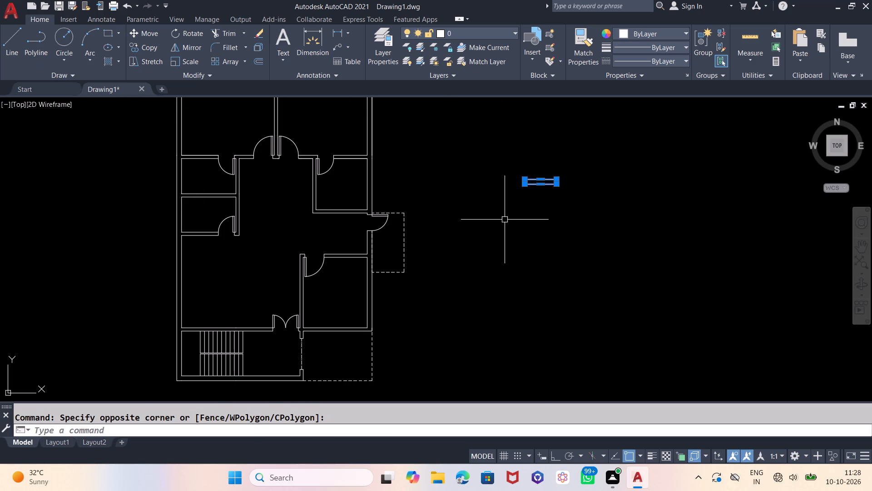
key(x)
key(Return)
Draw a horizontal centre line through the rectangle between the midpoints of its two short sides.
scroll(515, 180, up, 2)
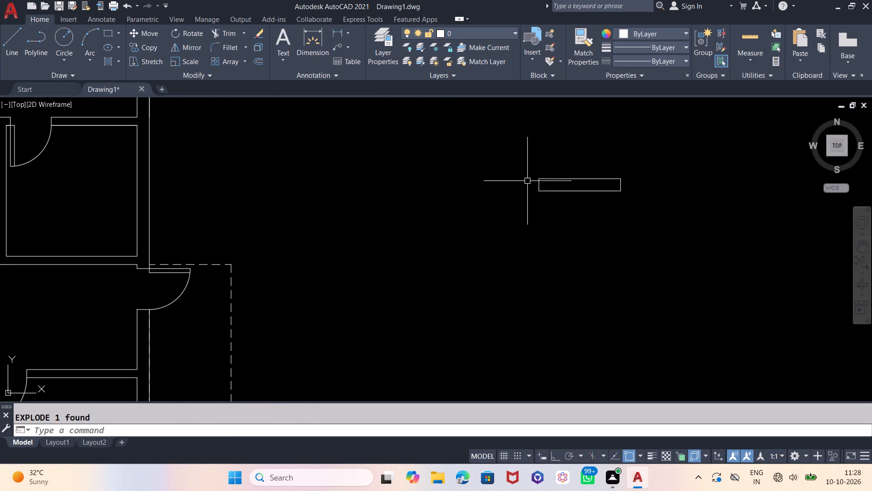
key(l)
key(Return)
scroll(546, 207, up, 2)
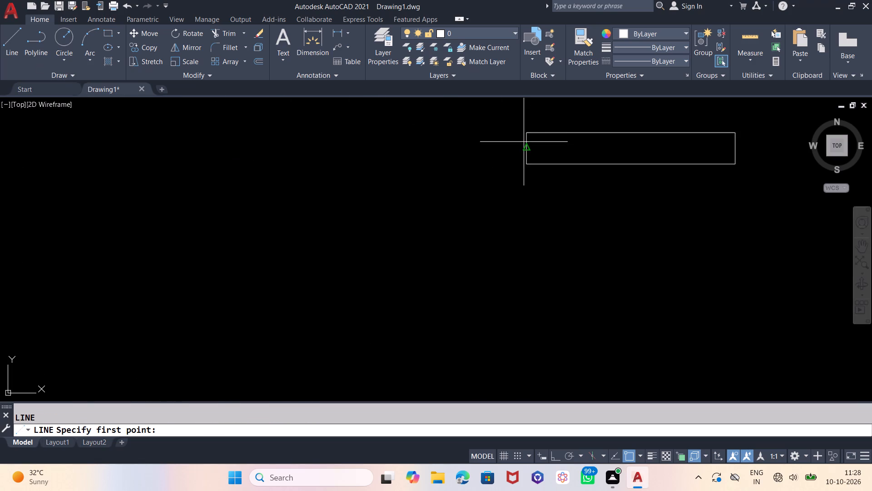
drag(529, 147, 533, 147)
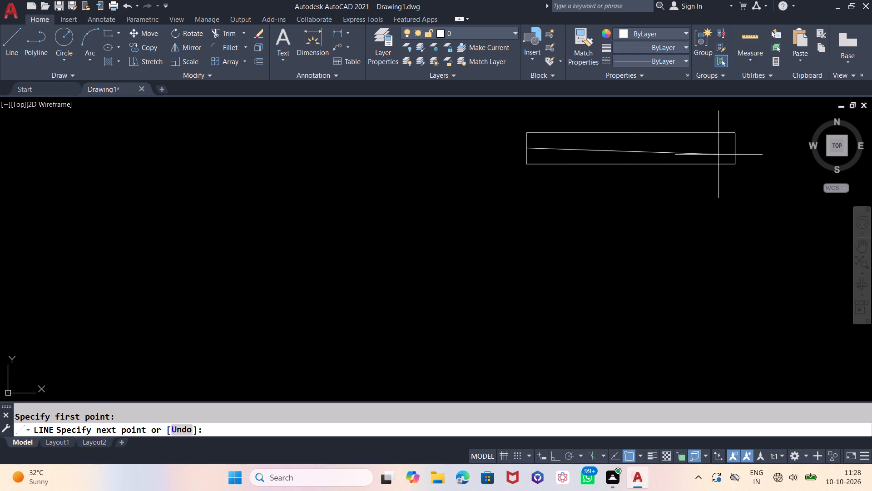
click(737, 147)
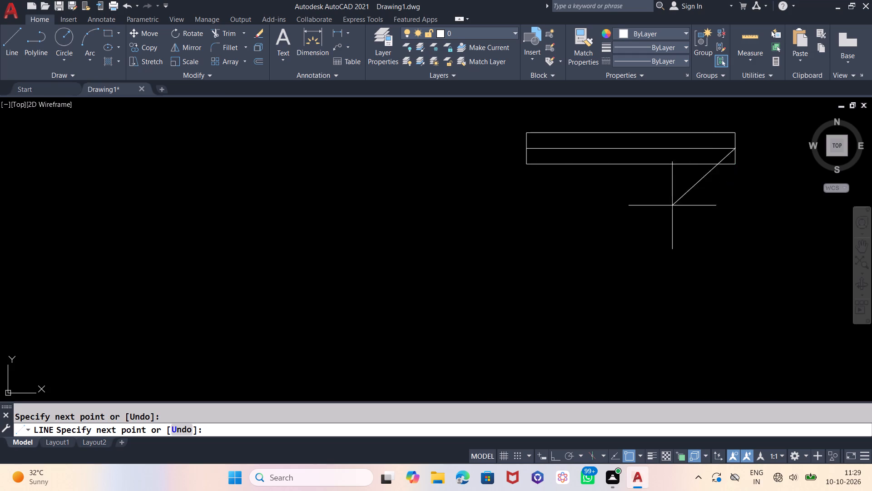
key(Escape)
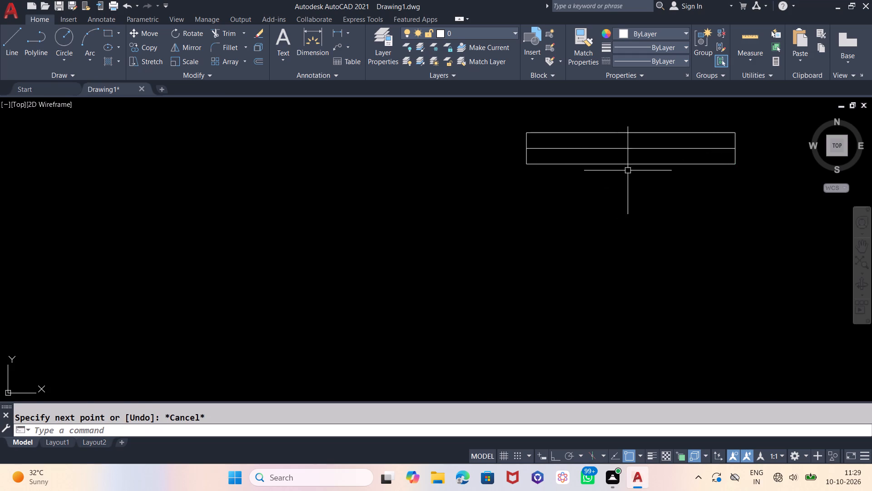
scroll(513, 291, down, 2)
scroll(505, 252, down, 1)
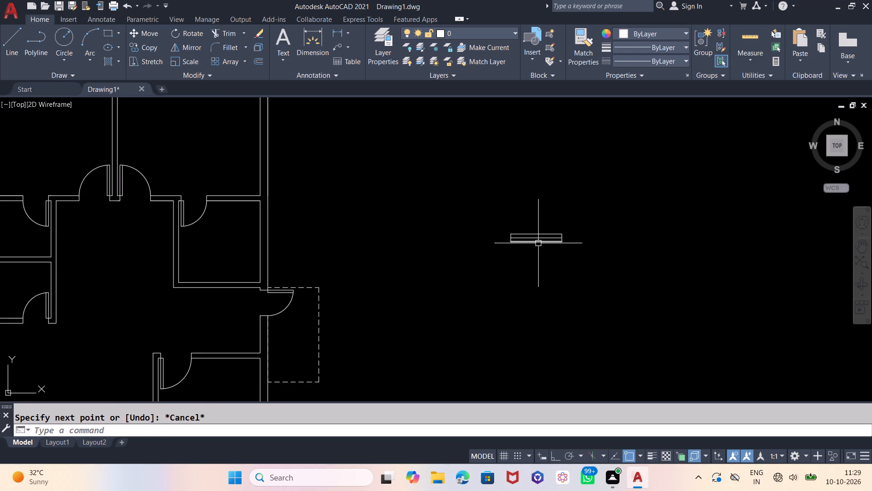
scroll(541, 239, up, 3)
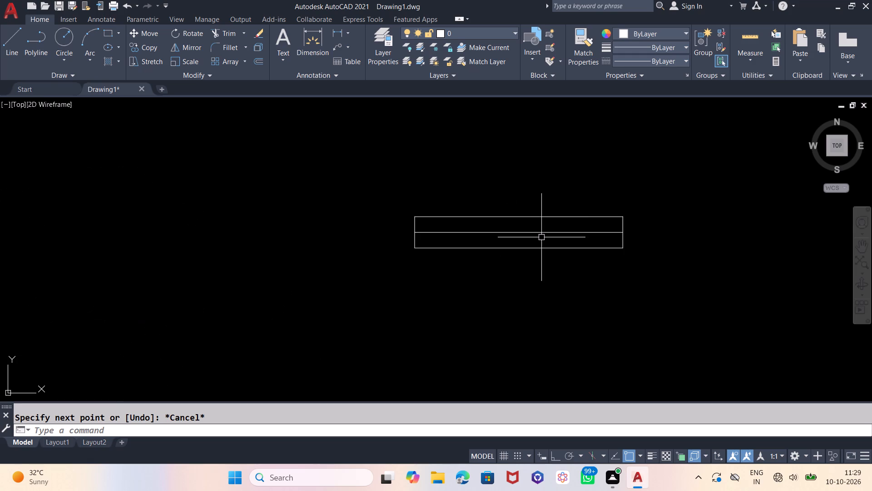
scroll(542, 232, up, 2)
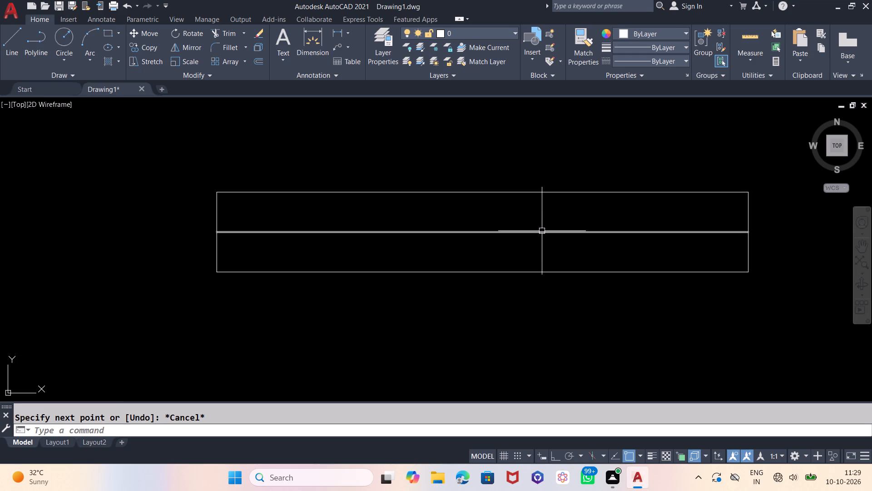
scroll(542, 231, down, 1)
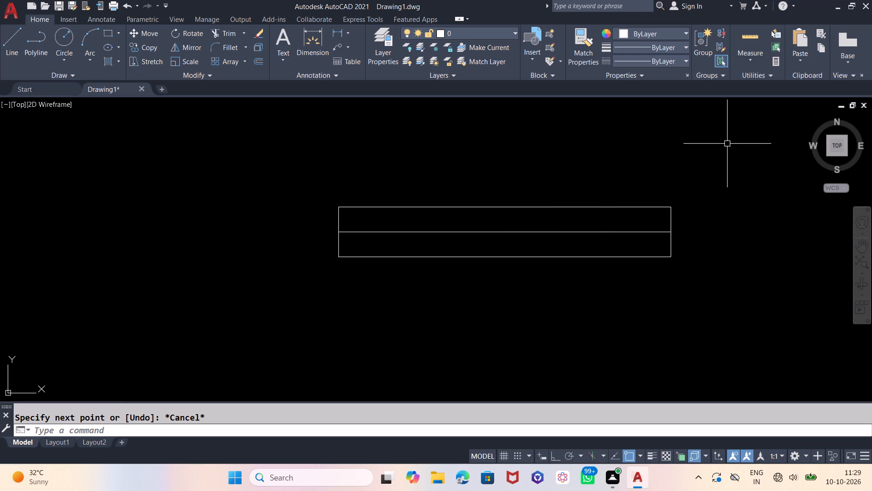
Copy the rectangle with its centre line four times, placing the copies freely in the empty space below the original.
scroll(727, 143, down, 1)
scroll(595, 156, down, 3)
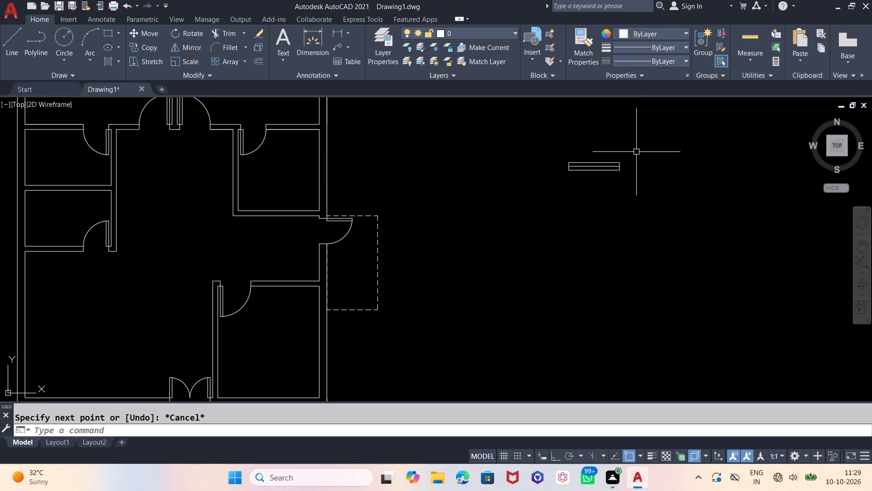
click(636, 152)
click(542, 193)
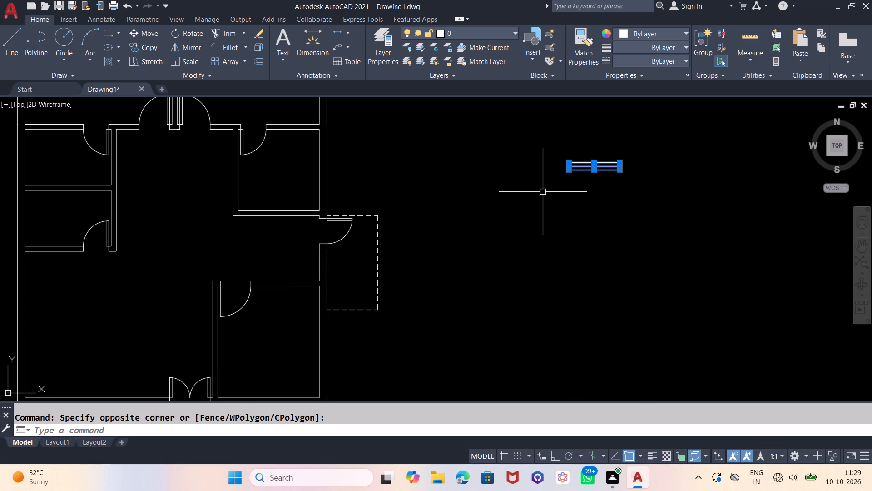
key(c)
key(p)
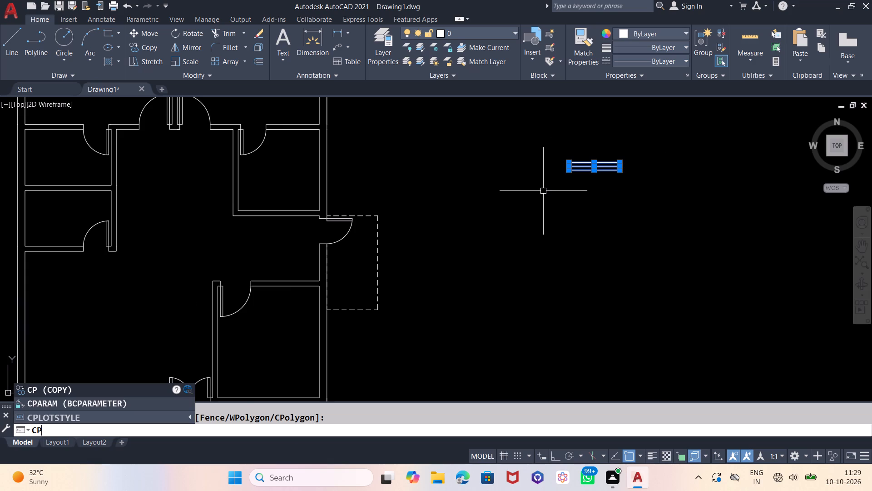
key(p)
key(Return)
click(543, 191)
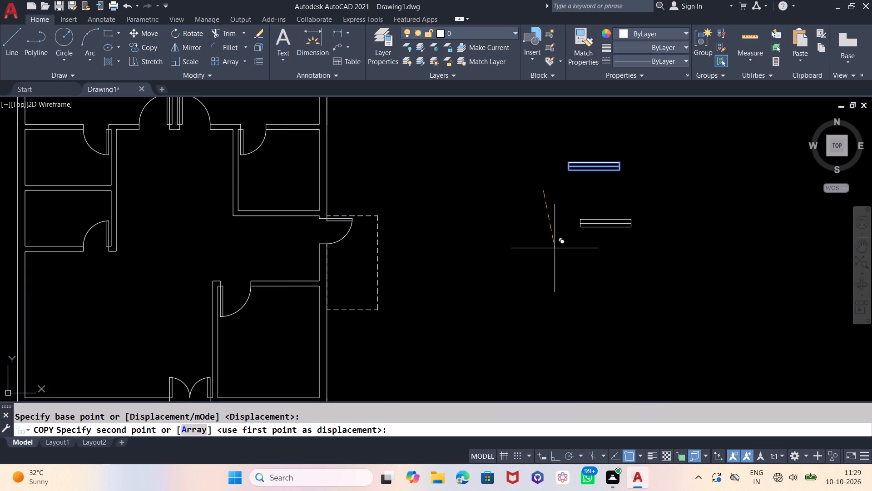
click(556, 267)
click(499, 291)
click(520, 235)
click(614, 231)
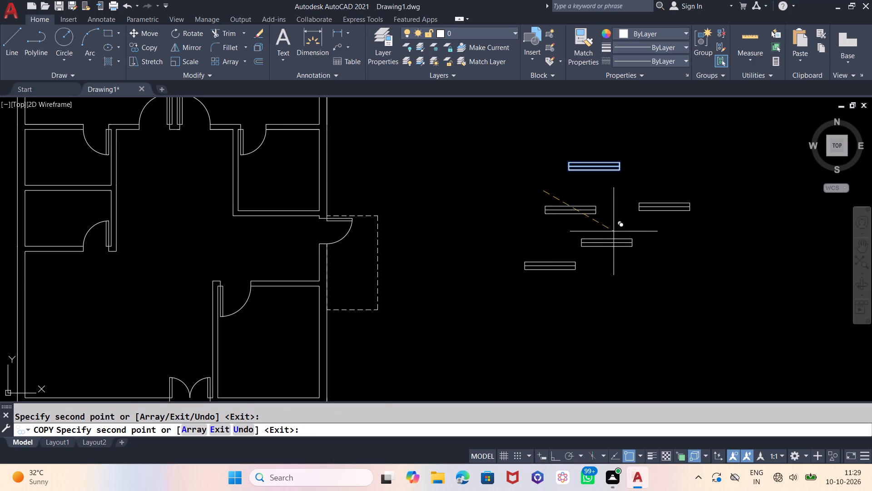
key(Escape)
scroll(649, 297, down, 1)
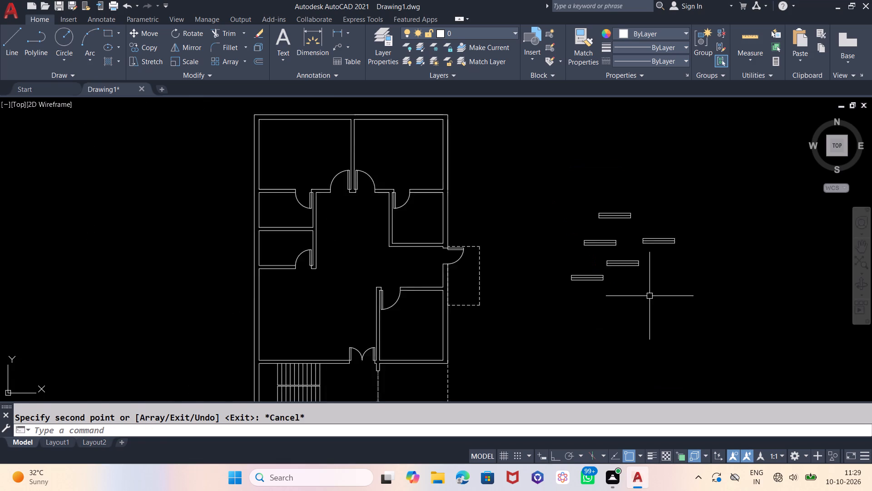
Rotate the northernmost loose window symbol 90° so it stands vertical, east of the floor plan.
scroll(649, 296, down, 1)
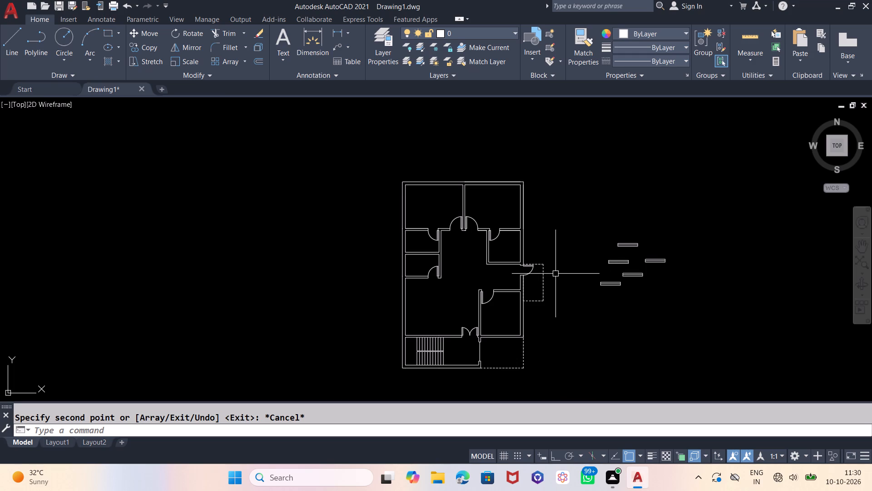
click(646, 239)
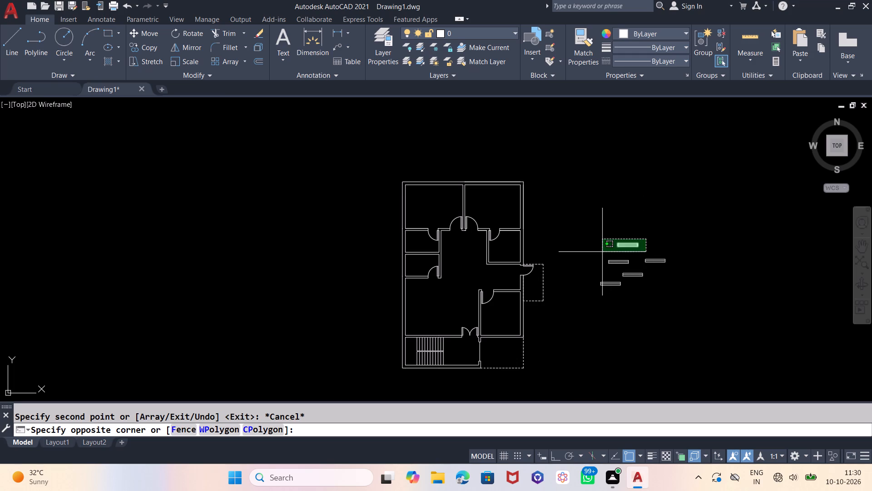
click(601, 253)
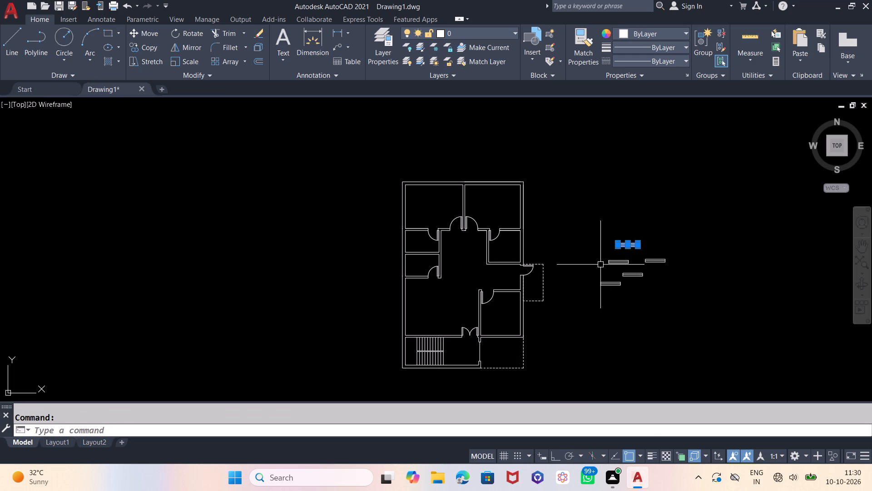
text(RO)
key(Return)
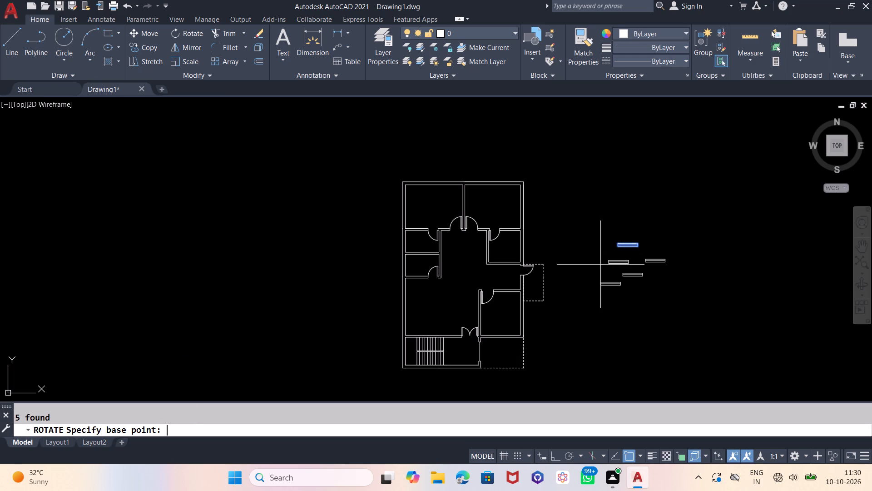
key(F8)
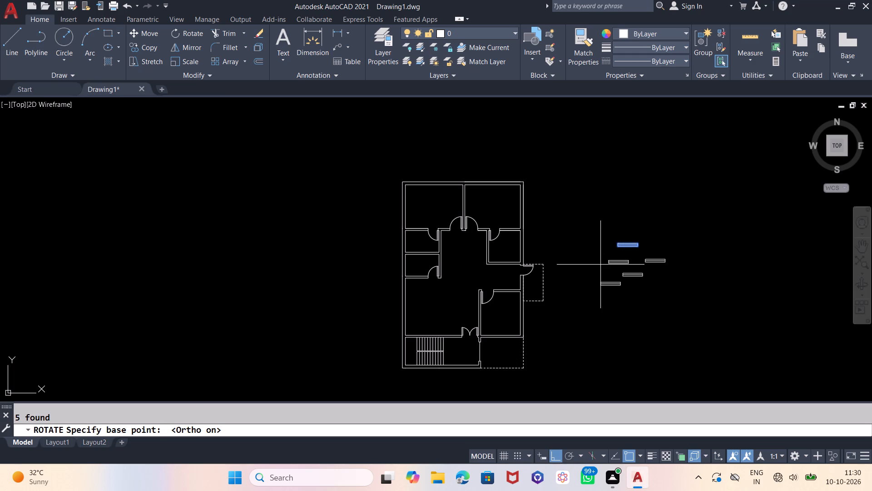
click(600, 247)
click(600, 184)
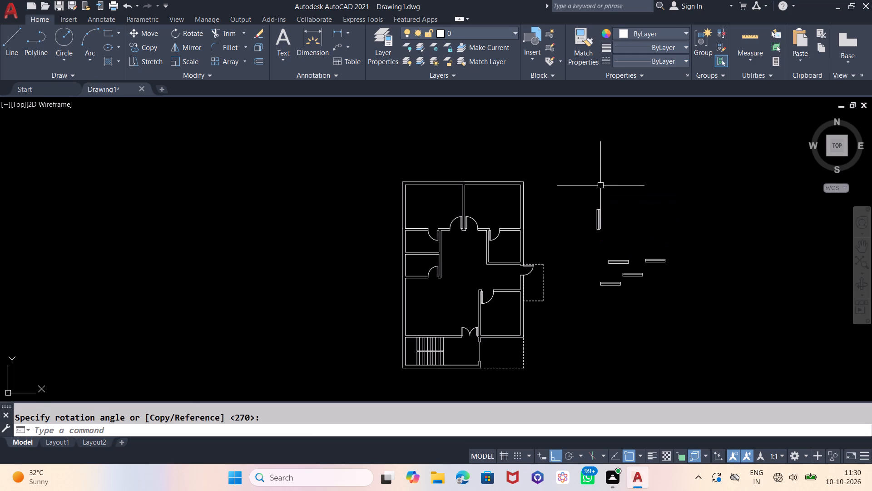
key(Escape)
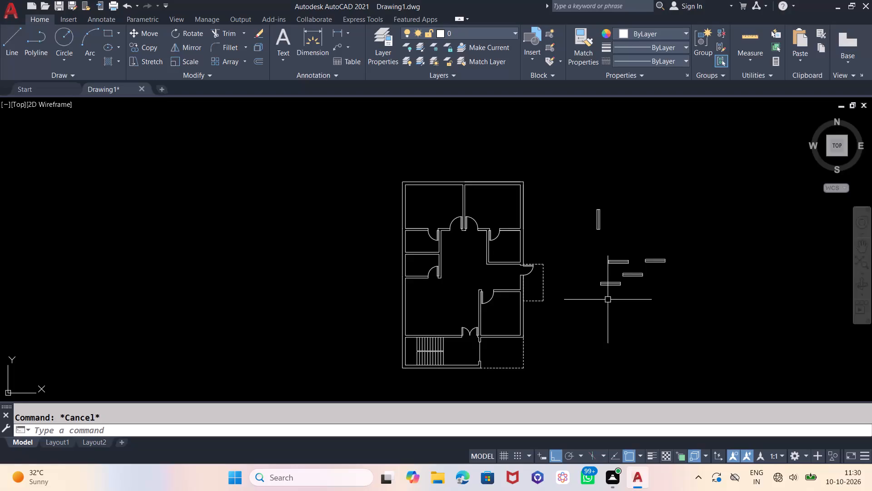
Move the vertical window symbol by its east side's midpoint onto the inner line of the northwest room's west wall.
click(612, 193)
click(583, 246)
scroll(595, 213, up, 1)
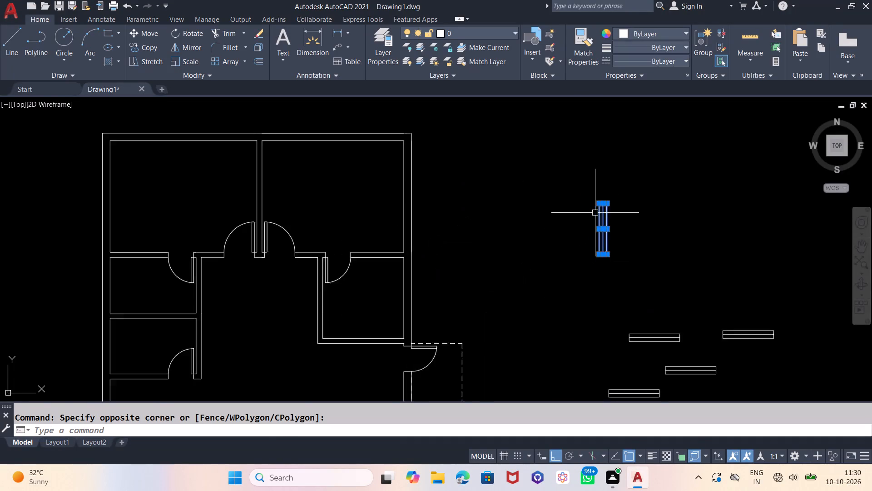
scroll(595, 213, up, 4)
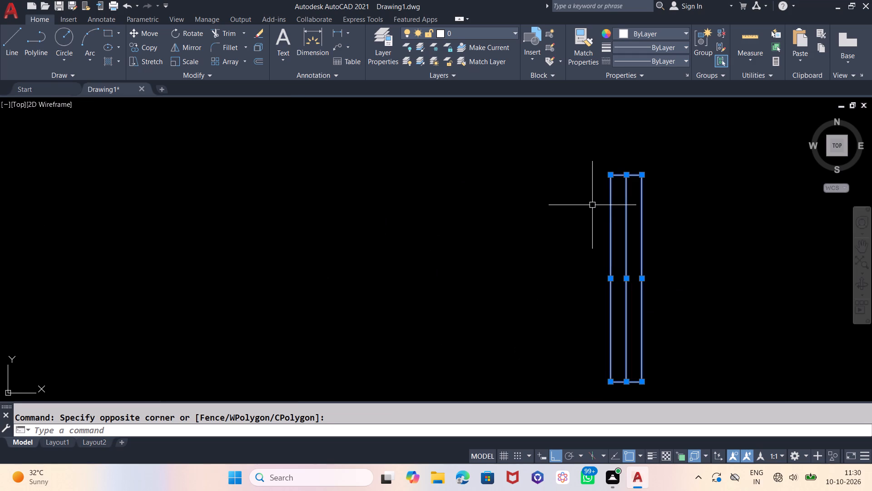
key(m)
key(Return)
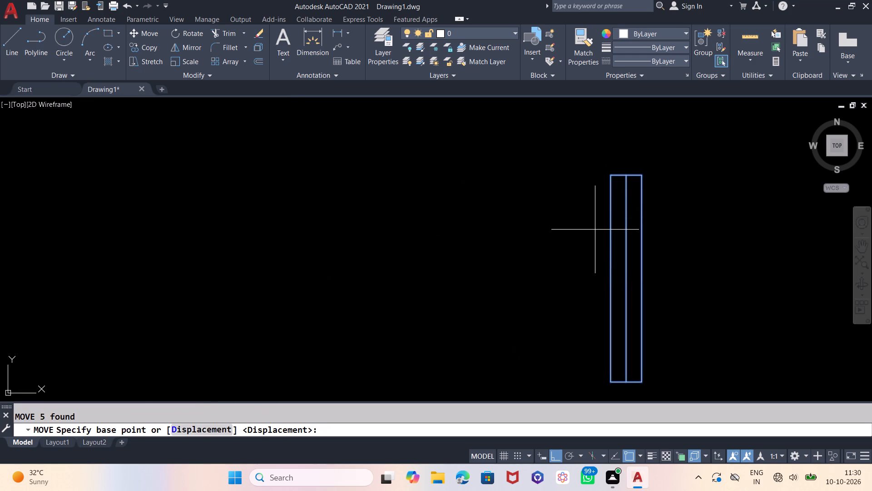
click(640, 280)
scroll(649, 227, down, 5)
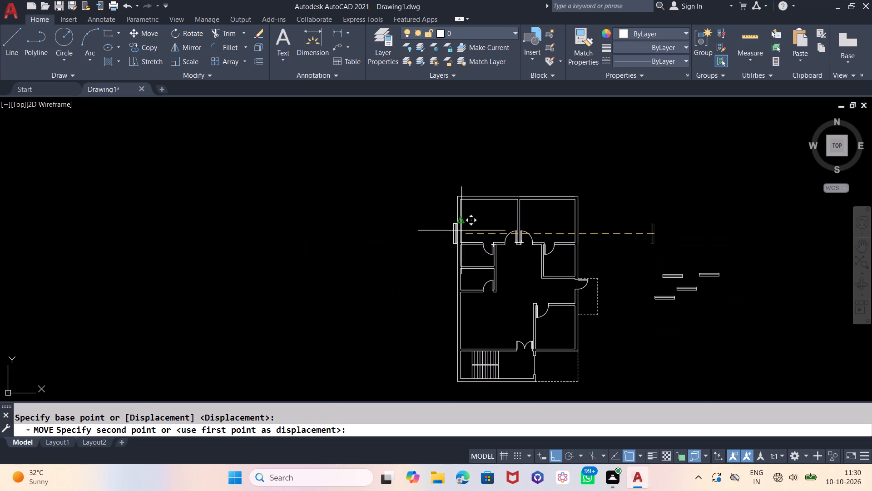
key(F8)
scroll(466, 222, up, 2)
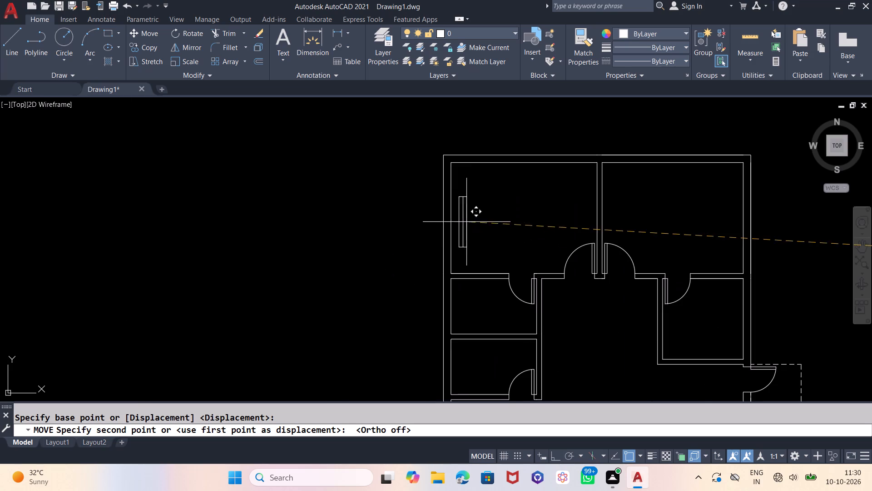
scroll(444, 214, up, 3)
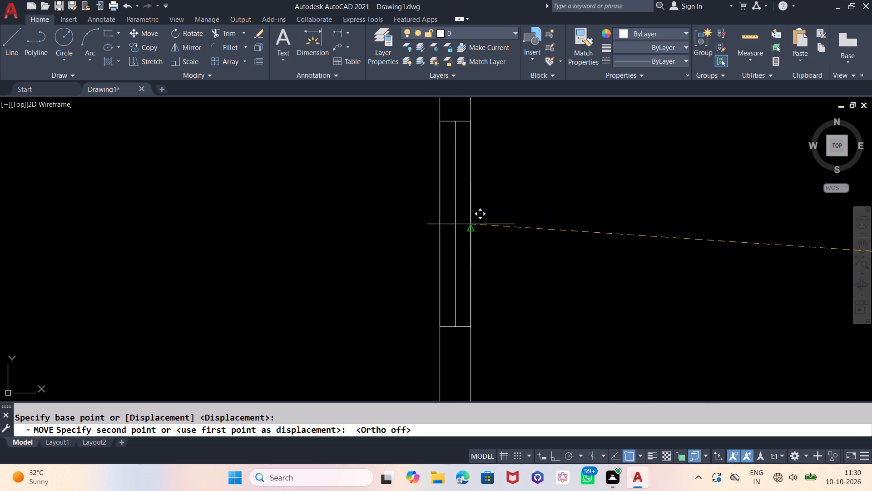
click(472, 230)
Move the window about 1'-8" north along the northwest room's west wall.
scroll(419, 292, down, 1)
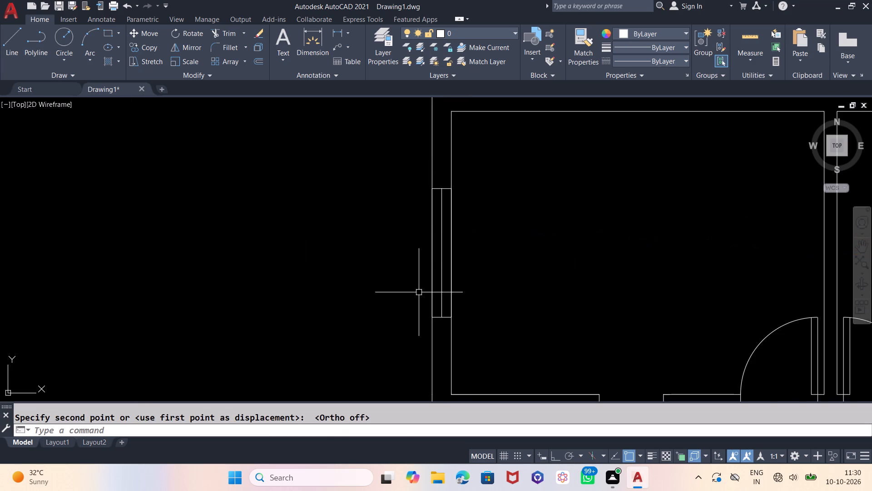
scroll(421, 292, down, 1)
drag(396, 215, 405, 216)
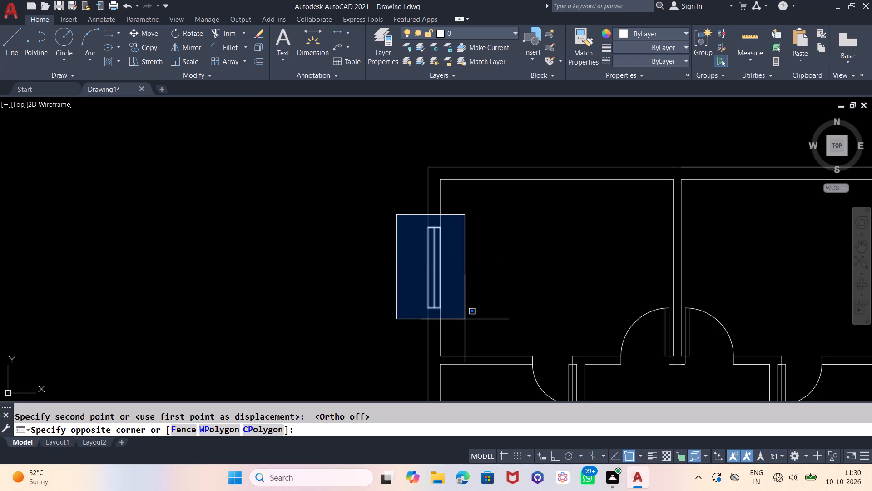
click(465, 319)
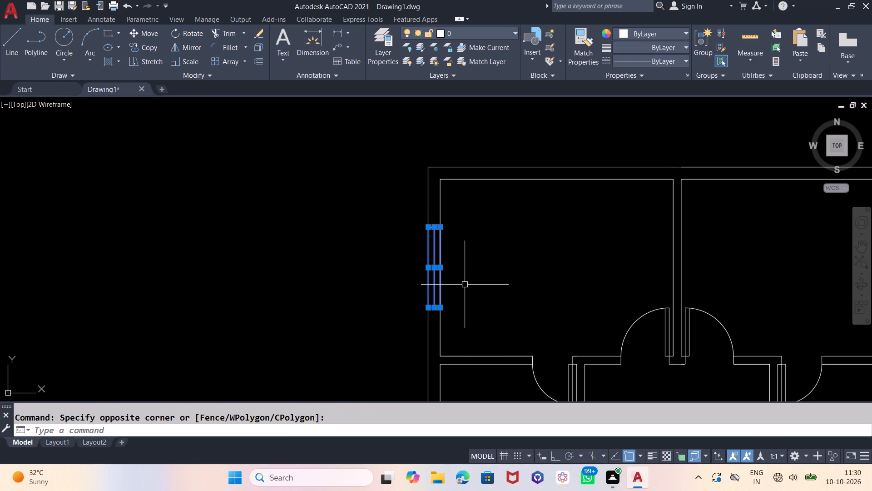
key(F8)
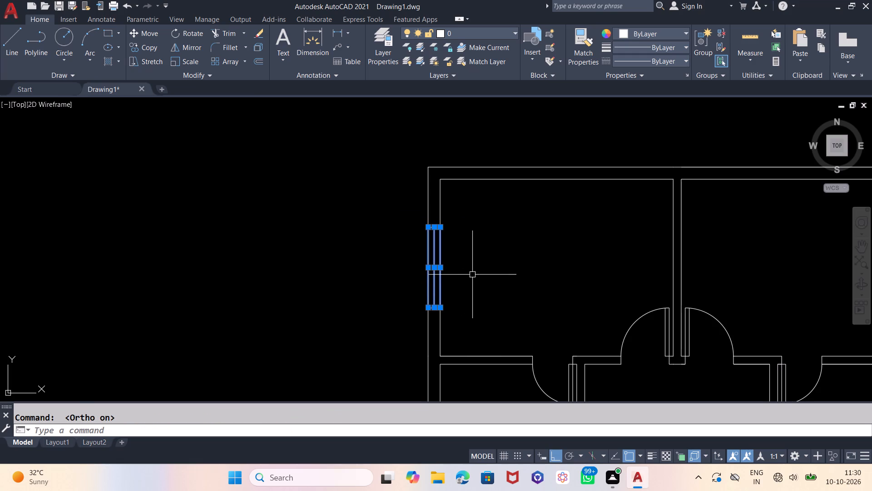
key(m)
key(Return)
click(509, 294)
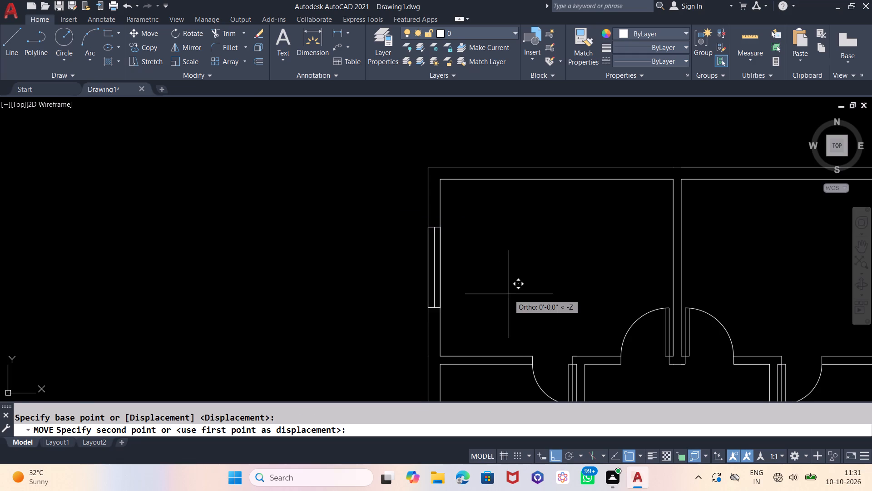
click(509, 267)
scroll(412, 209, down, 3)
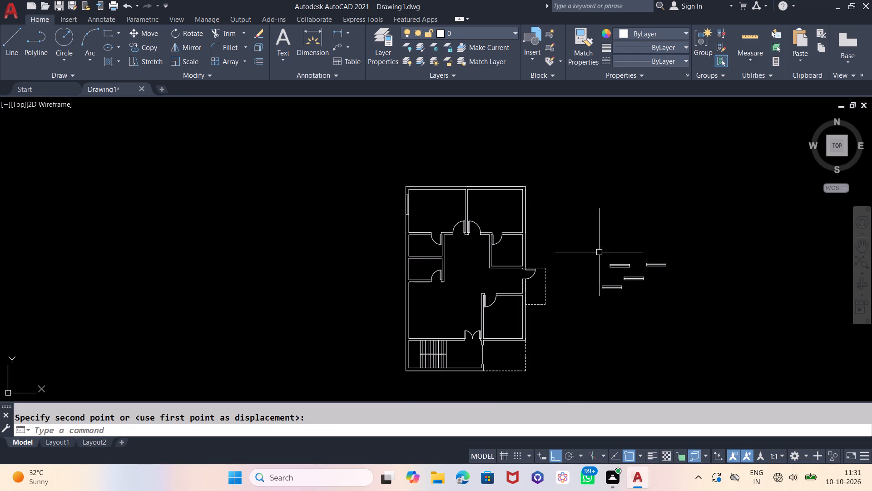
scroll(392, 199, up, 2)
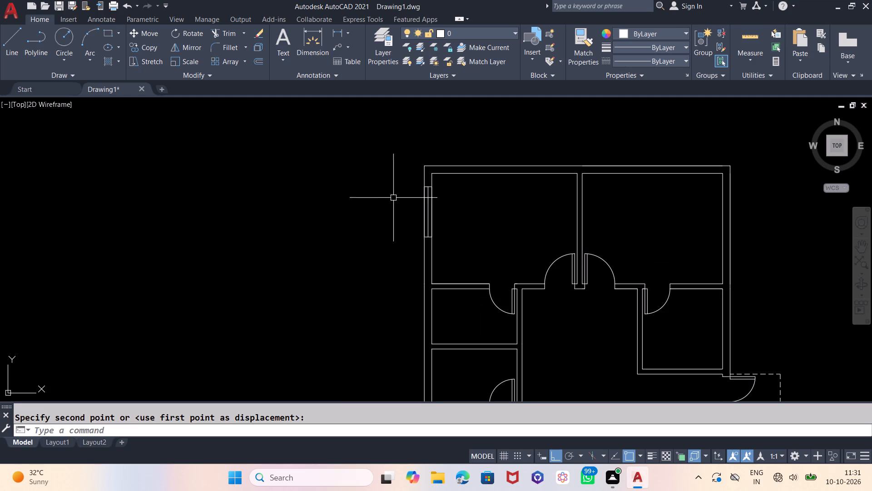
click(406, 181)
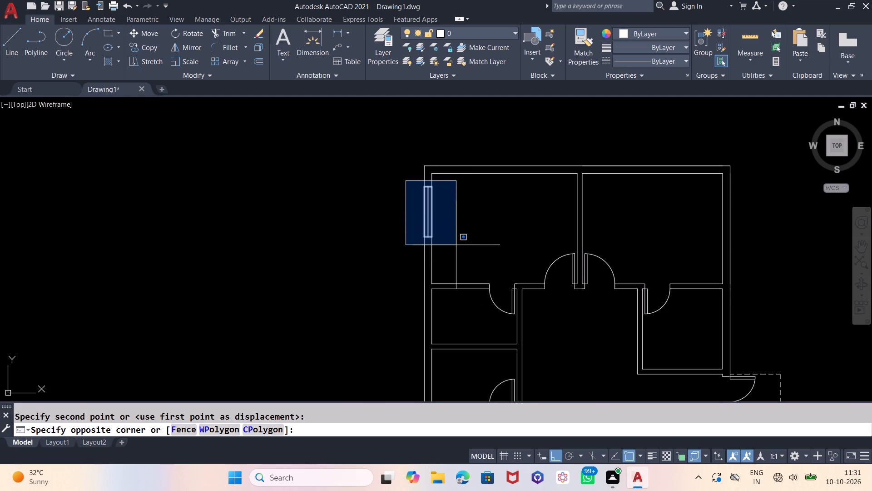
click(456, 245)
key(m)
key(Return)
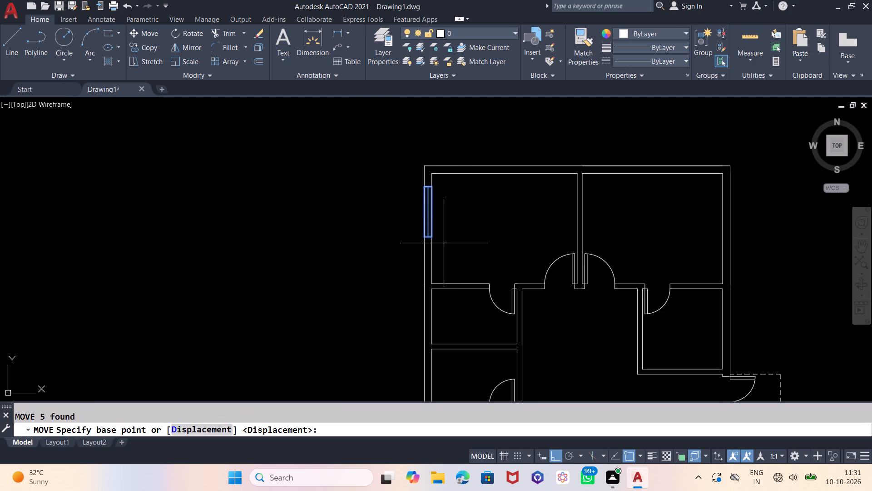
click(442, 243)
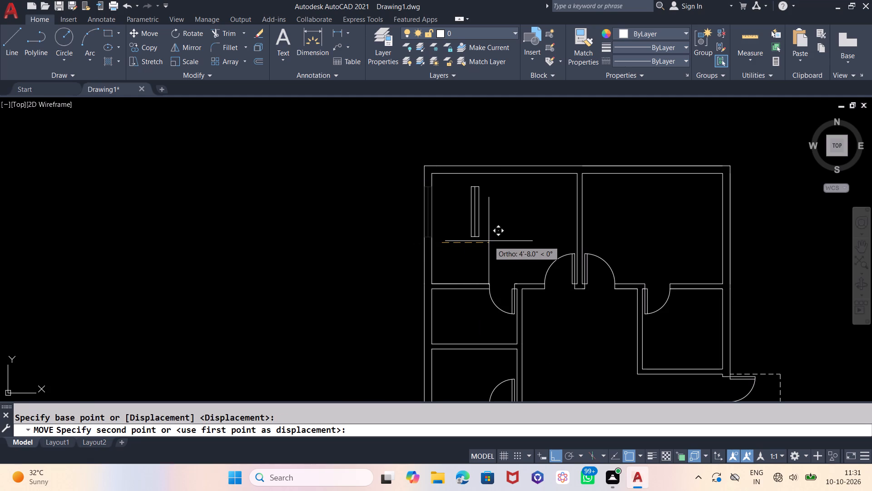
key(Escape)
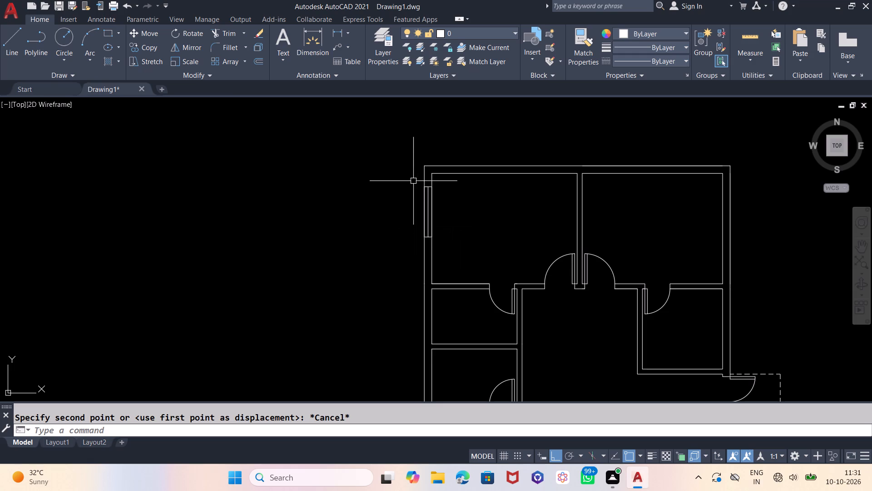
Copy the northwest room's window about 29'-9" straight east into the northeast room's east wall.
click(413, 181)
click(474, 268)
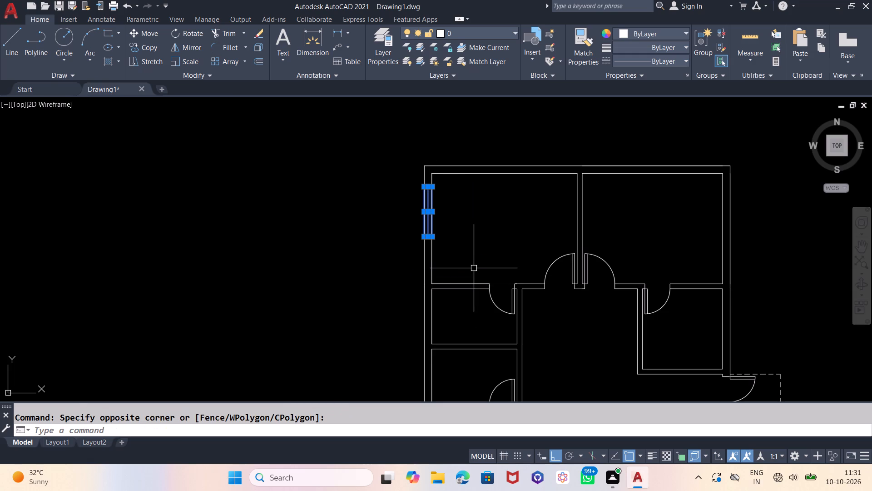
text(CP)
key(Return)
click(452, 243)
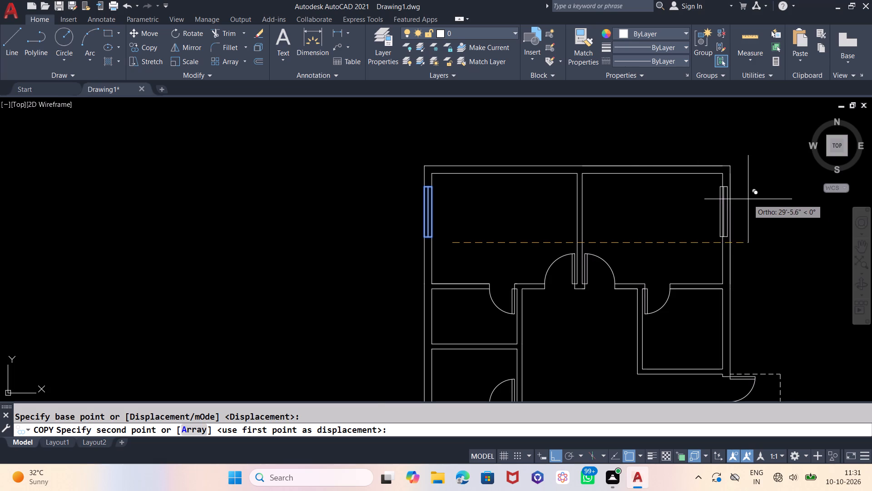
scroll(750, 192, up, 1)
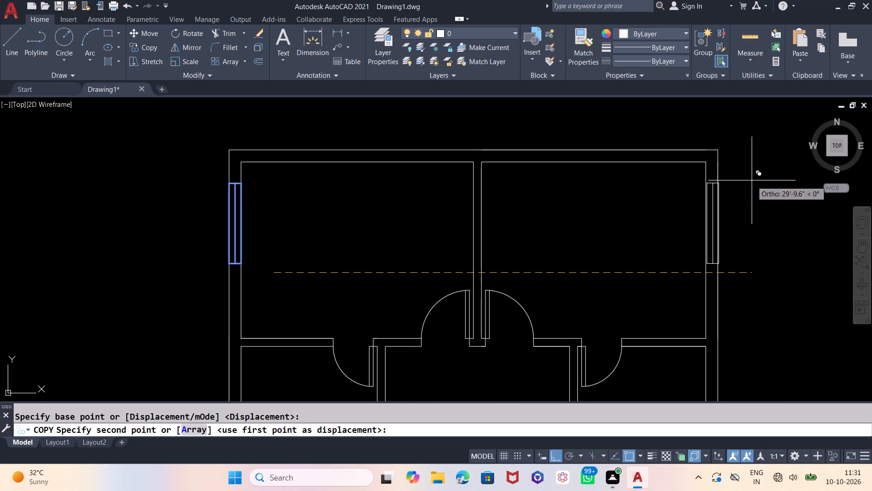
scroll(751, 179, up, 2)
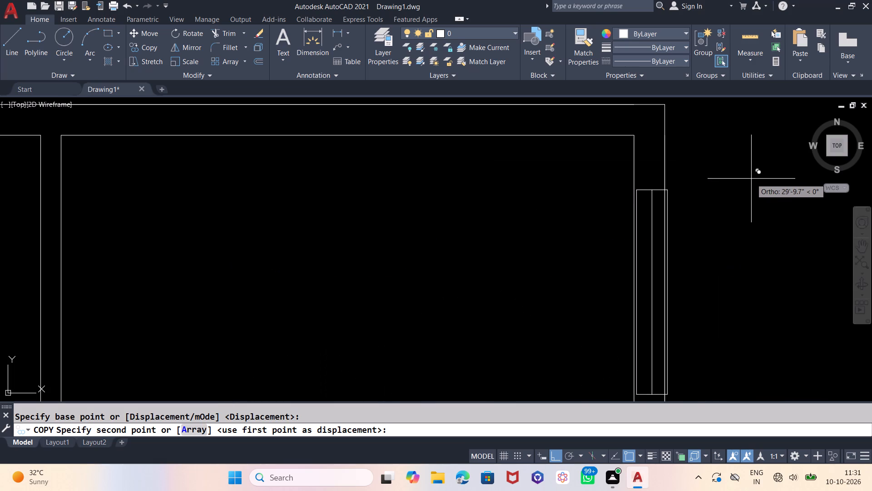
scroll(746, 172, up, 3)
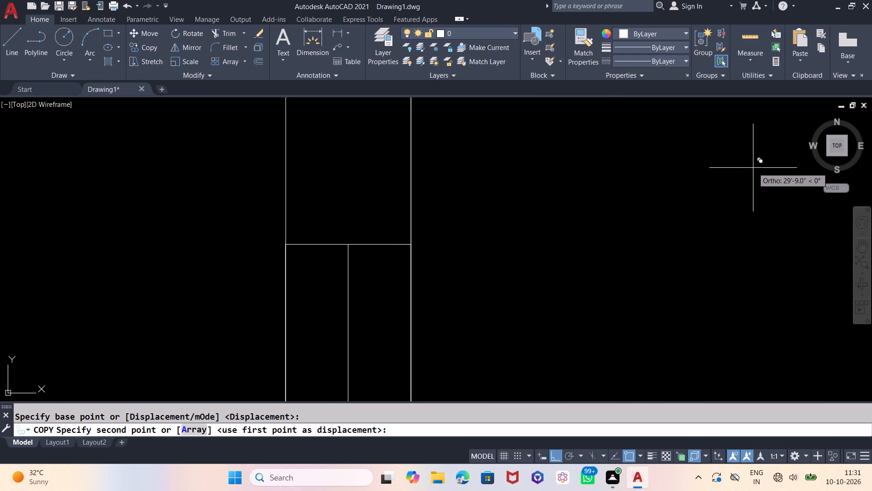
click(753, 168)
Copy the northwest room's window about 26'-10" south into the large southwest room's west wall, plus one loose copy just outside that wall.
scroll(748, 133, down, 2)
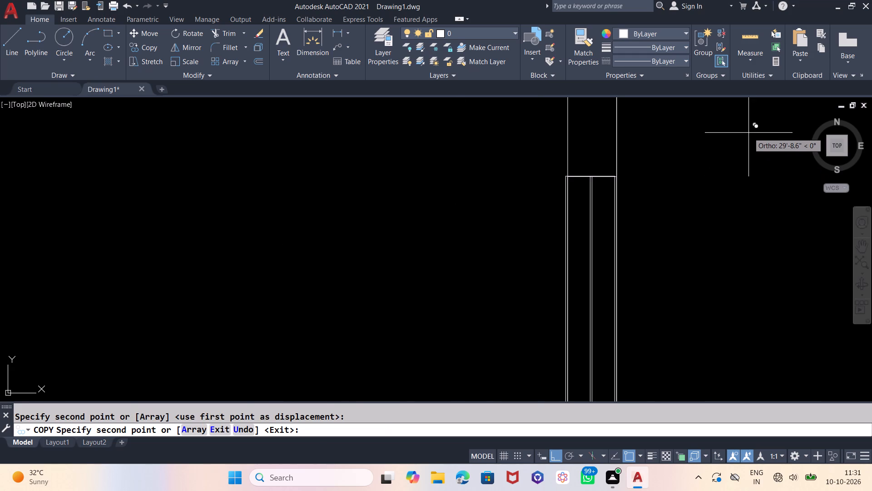
scroll(684, 124, down, 1)
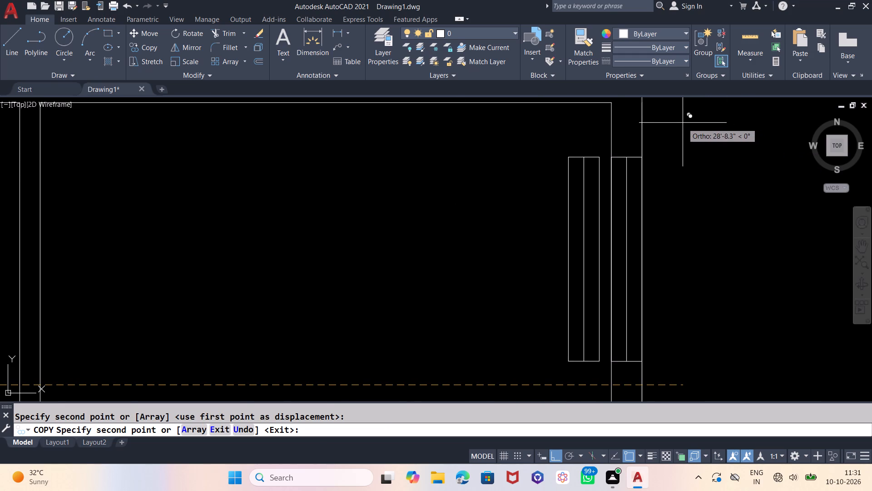
scroll(627, 137, up, 5)
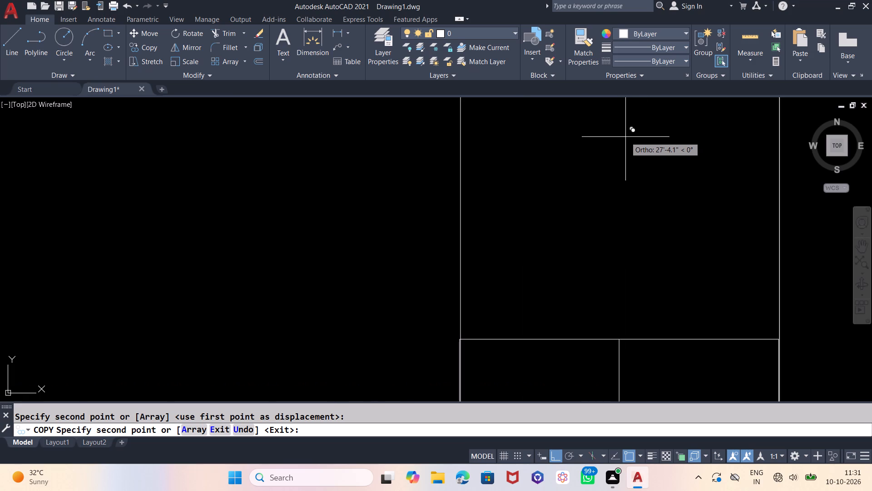
scroll(627, 136, down, 6)
scroll(703, 176, down, 1)
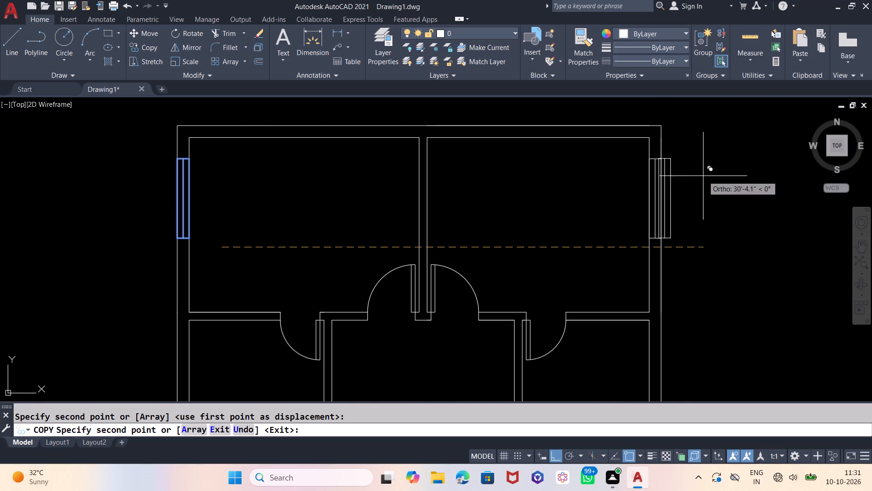
scroll(778, 180, down, 2)
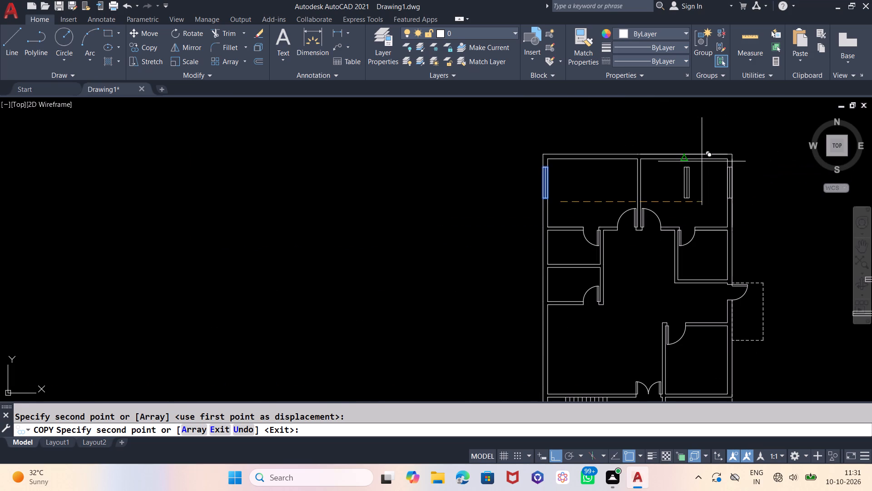
scroll(642, 129, down, 1)
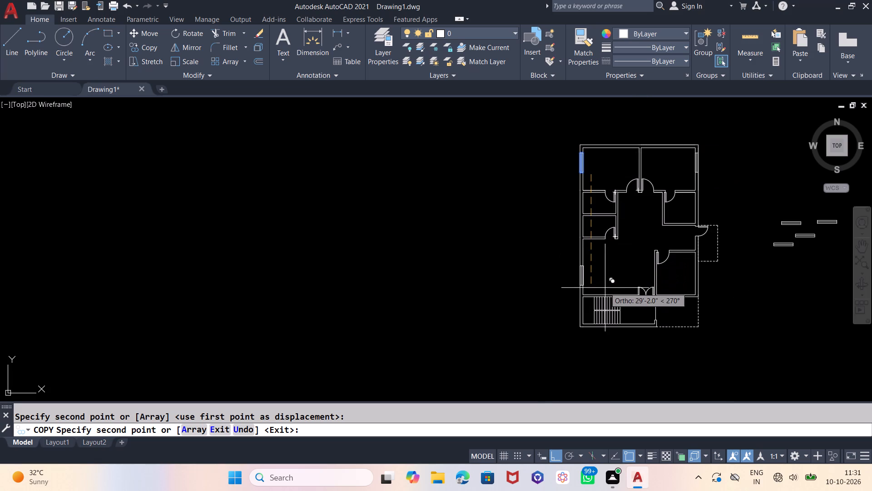
scroll(604, 287, up, 2)
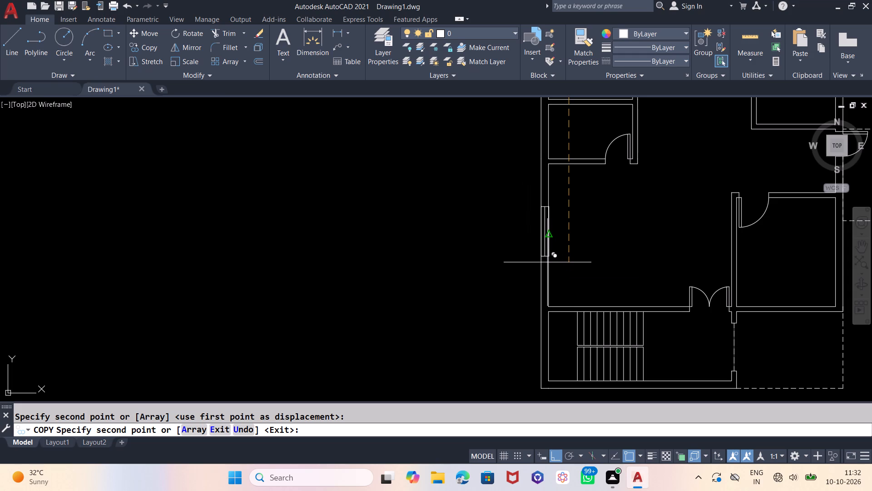
click(547, 262)
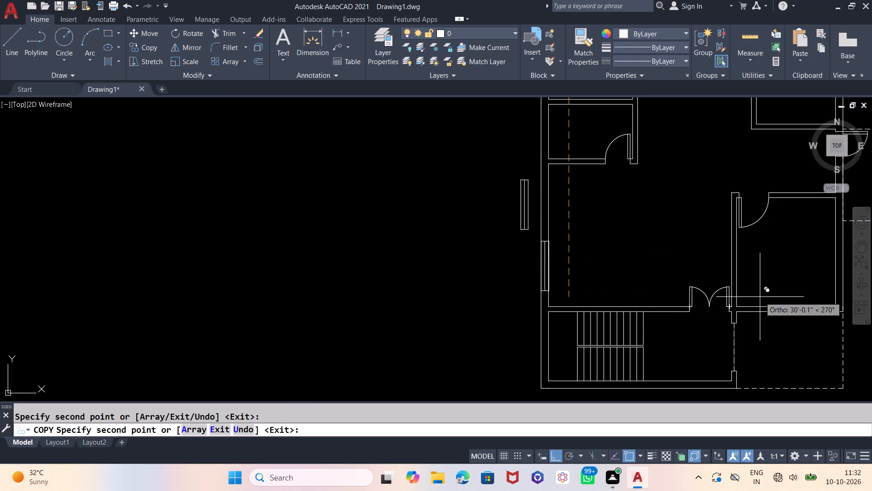
click(708, 266)
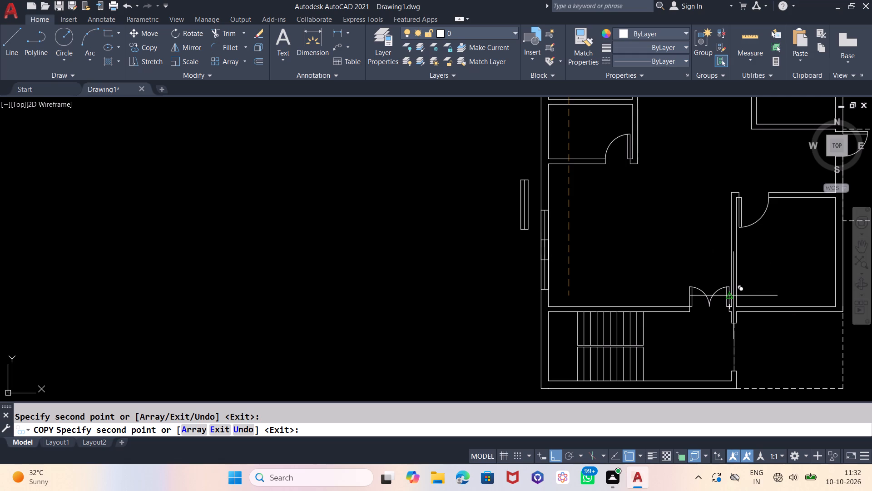
key(Escape)
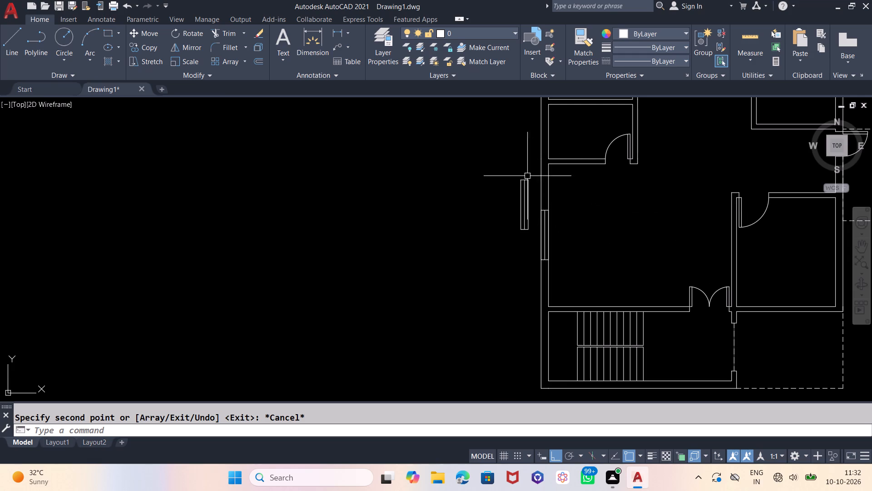
With Ortho off, move the loose window copy by its west side's midpoint to the midpoint of the southeast room's inner east wall line.
click(510, 173)
click(539, 250)
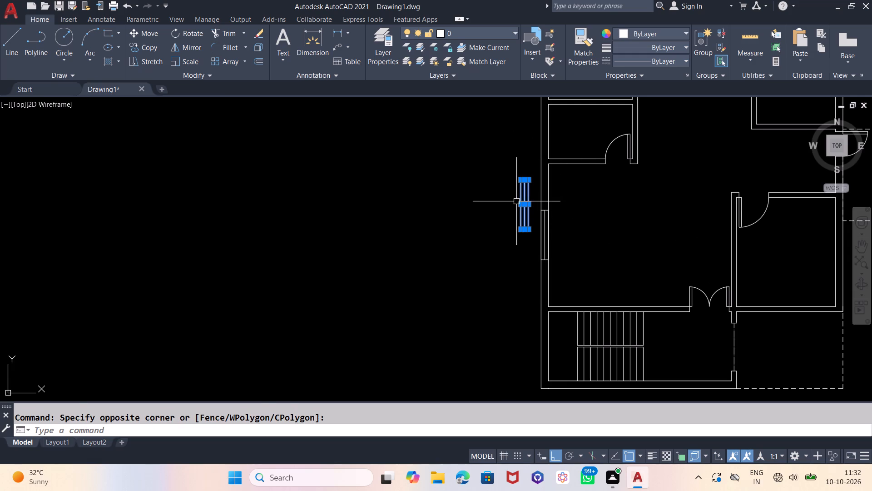
key(comma)
key(Return)
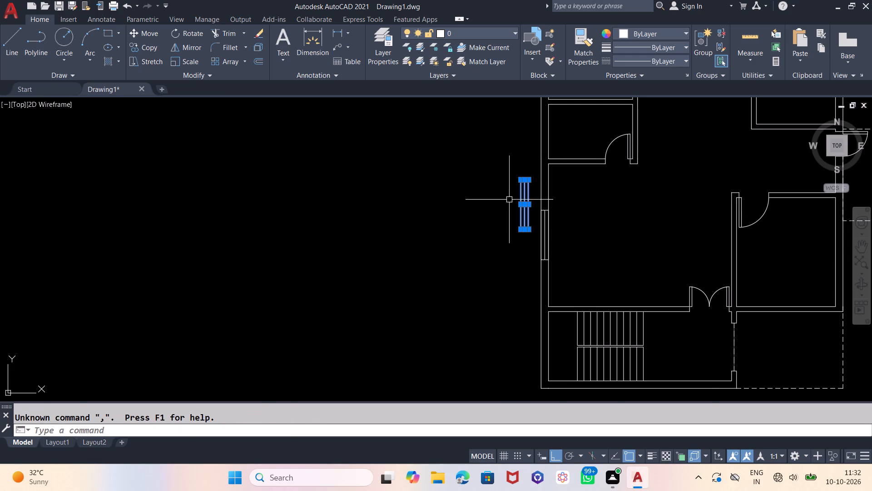
scroll(511, 201, up, 1)
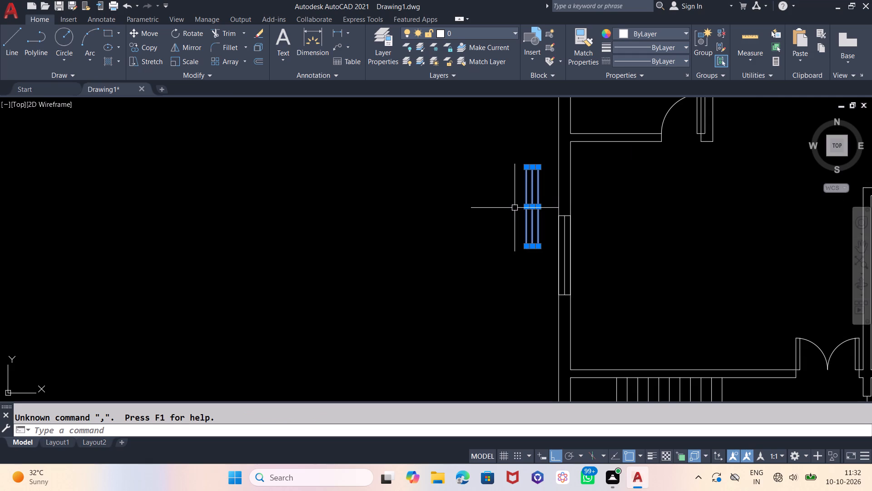
key(m)
key(Return)
scroll(517, 209, up, 2)
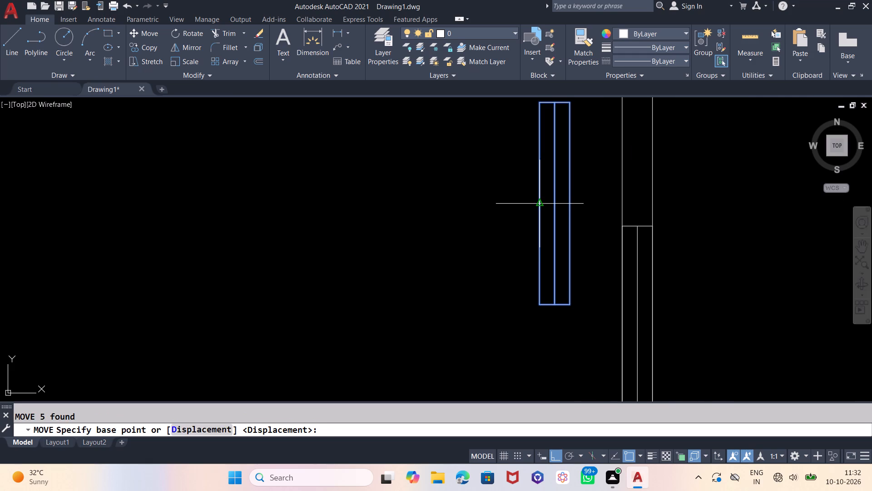
click(542, 204)
key(F8)
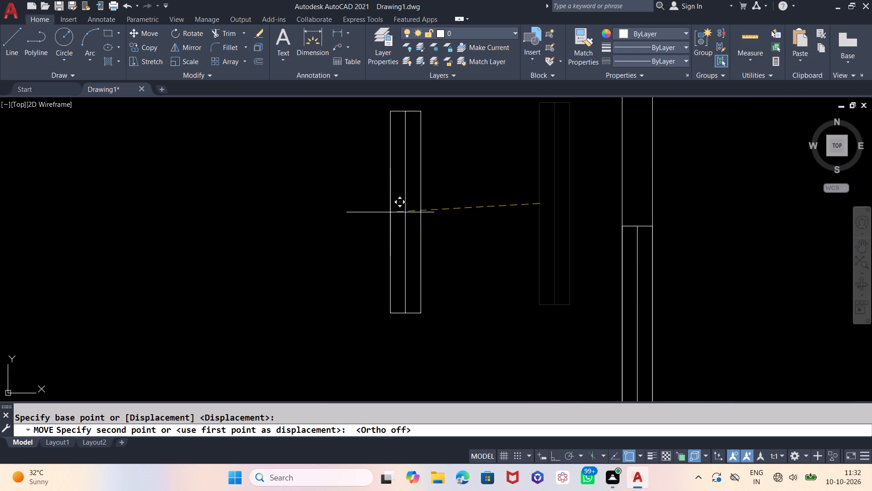
scroll(382, 218, down, 4)
scroll(600, 269, up, 2)
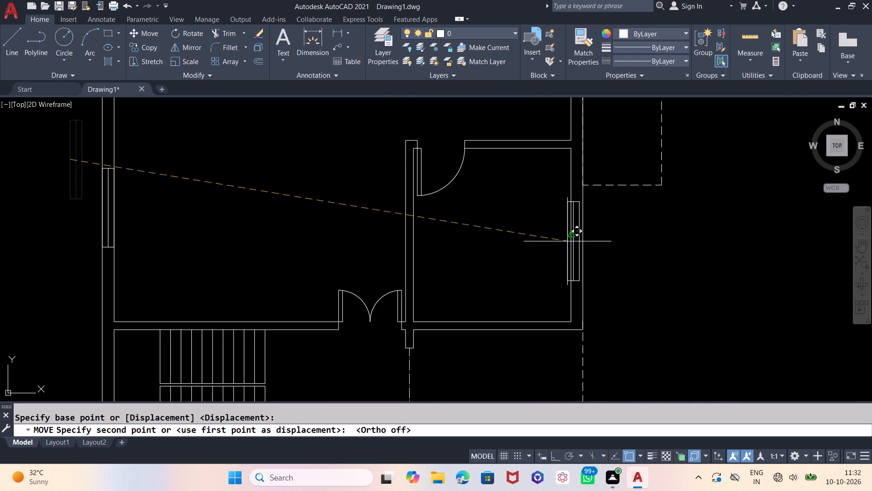
click(573, 238)
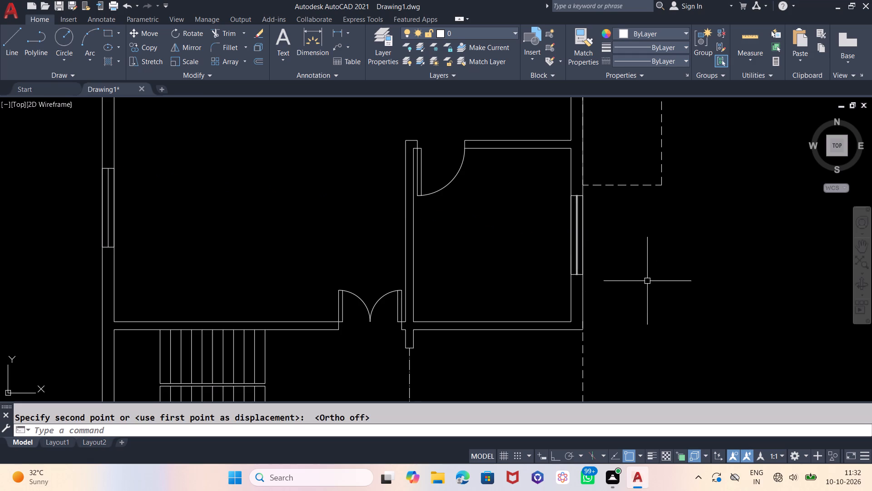
scroll(653, 283, down, 2)
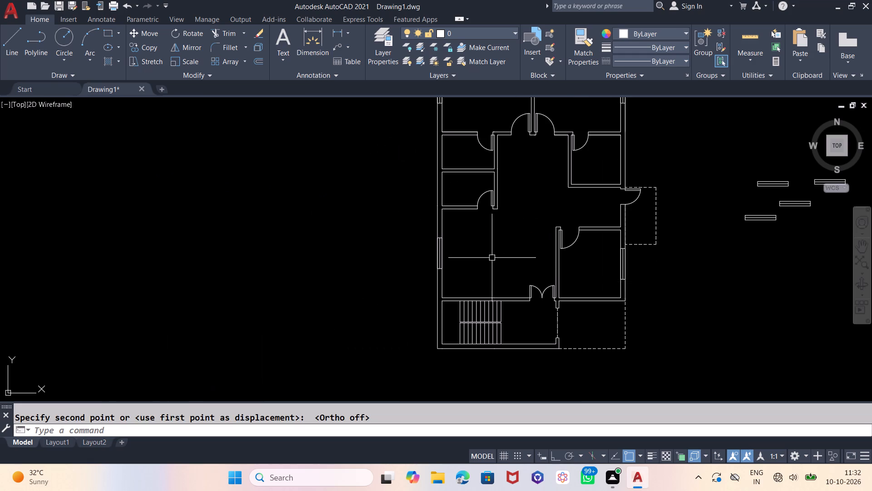
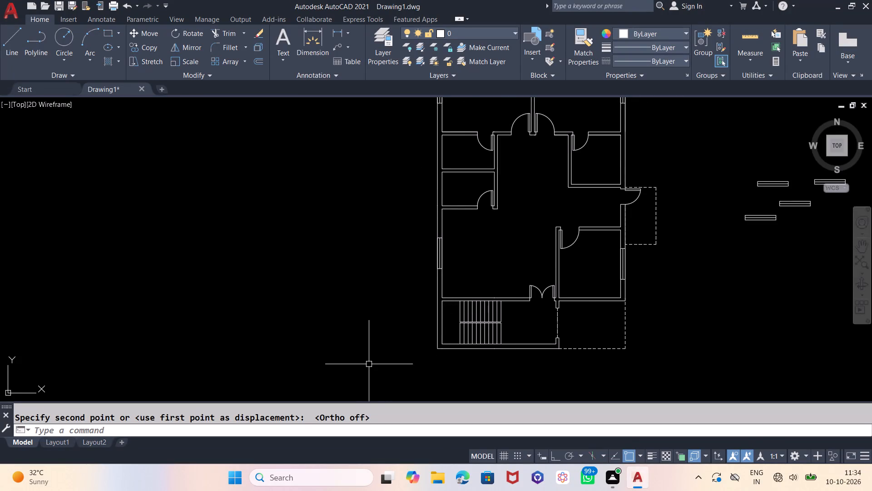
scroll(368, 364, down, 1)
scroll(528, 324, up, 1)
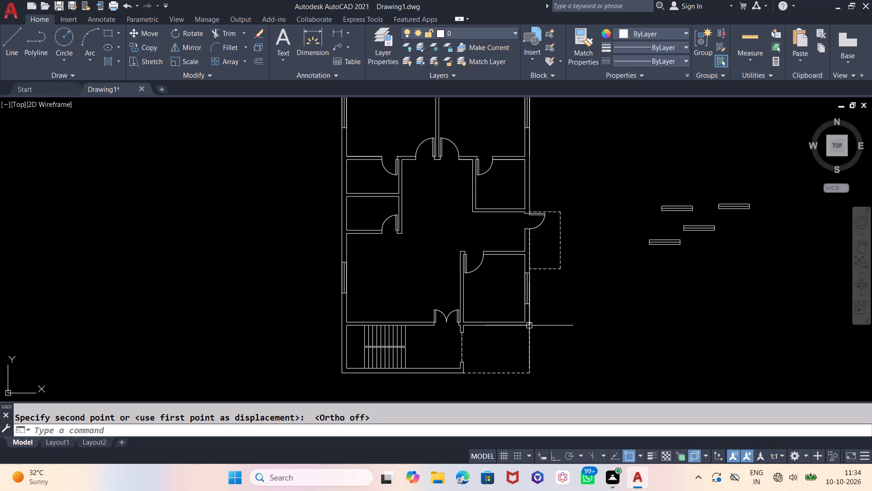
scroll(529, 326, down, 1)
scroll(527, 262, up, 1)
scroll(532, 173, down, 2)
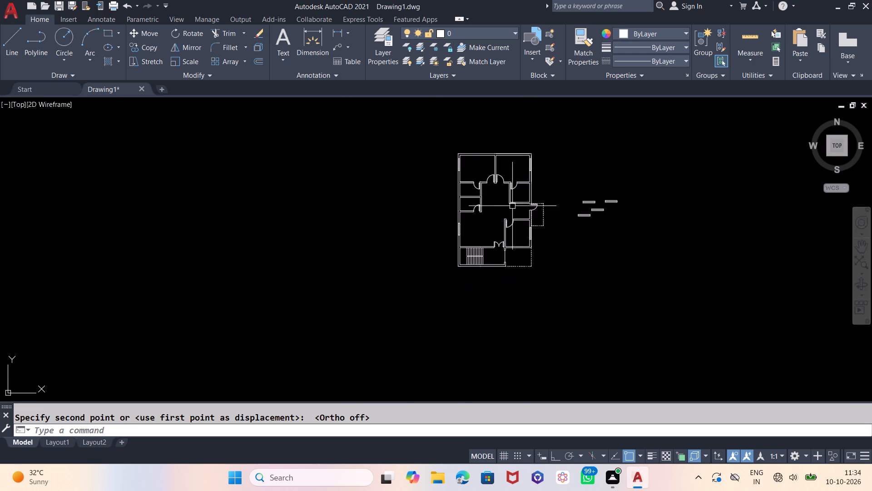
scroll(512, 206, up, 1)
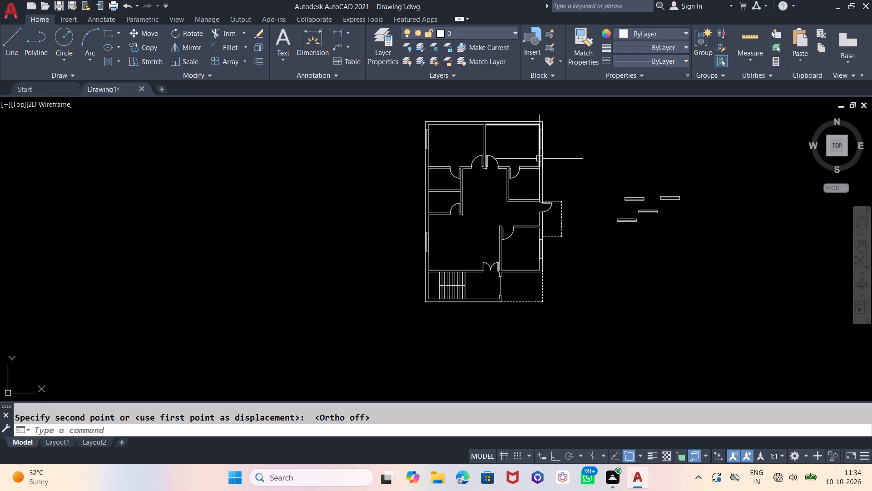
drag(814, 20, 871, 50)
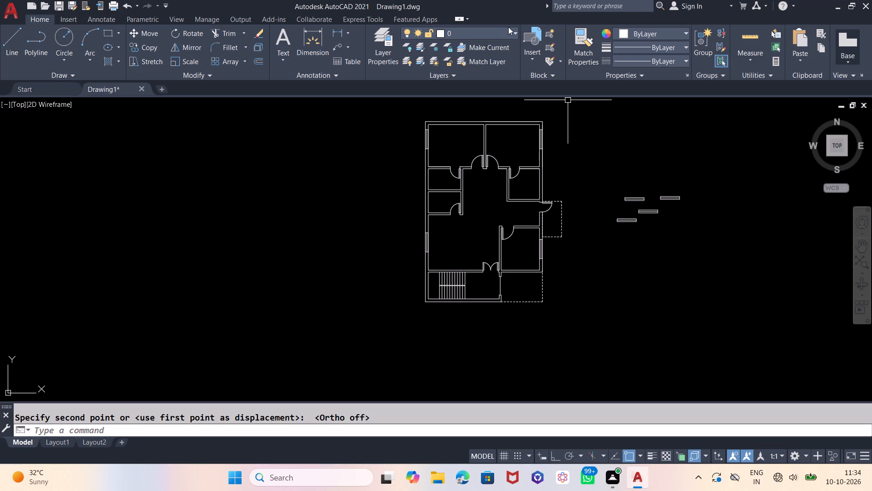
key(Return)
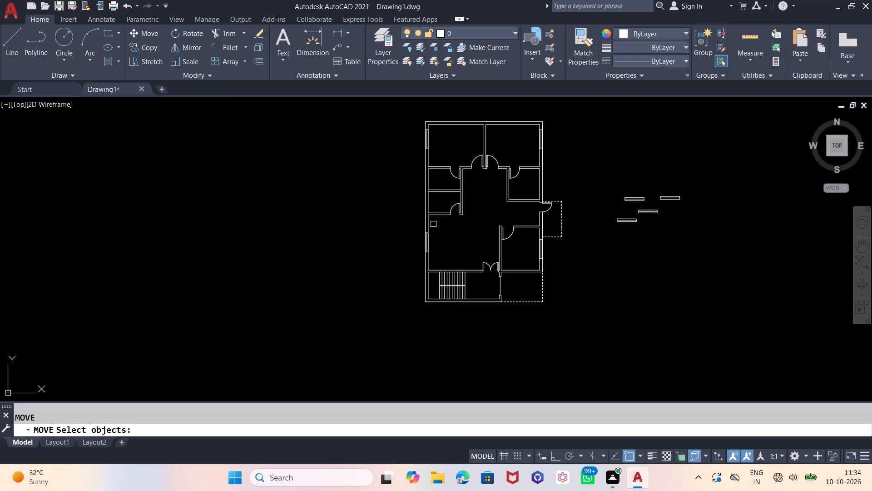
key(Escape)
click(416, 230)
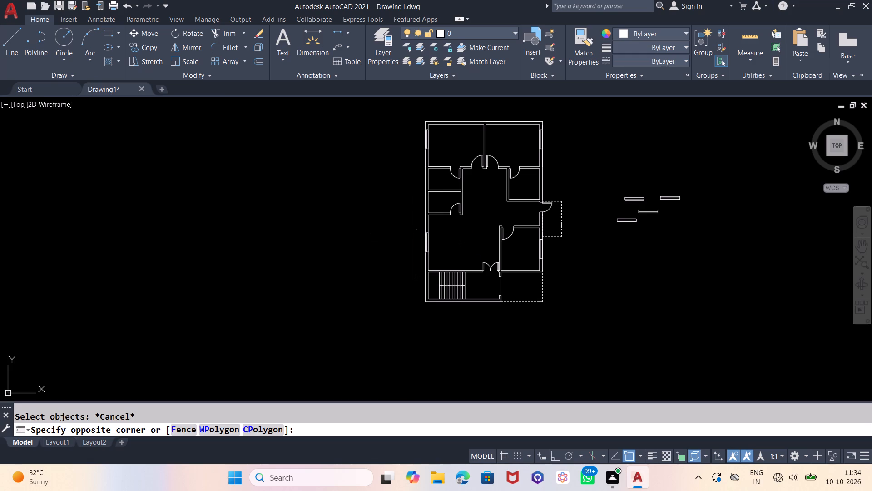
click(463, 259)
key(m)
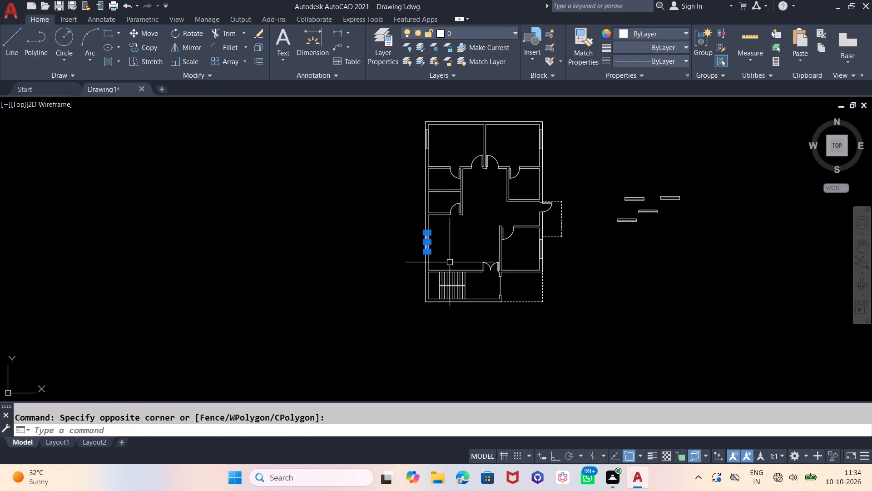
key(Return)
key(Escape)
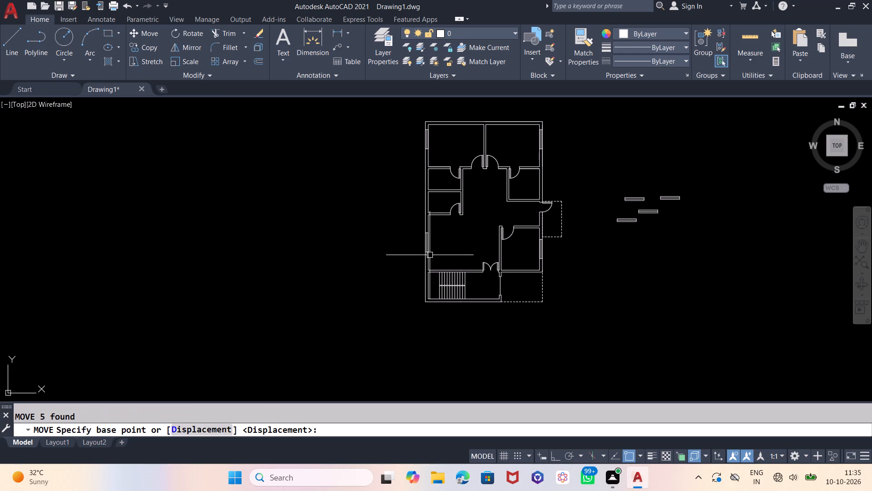
Copy the large southwest room's west window by its inner side's midpoint to the midpoint of the staircase area's inner west wall line.
click(416, 230)
click(454, 260)
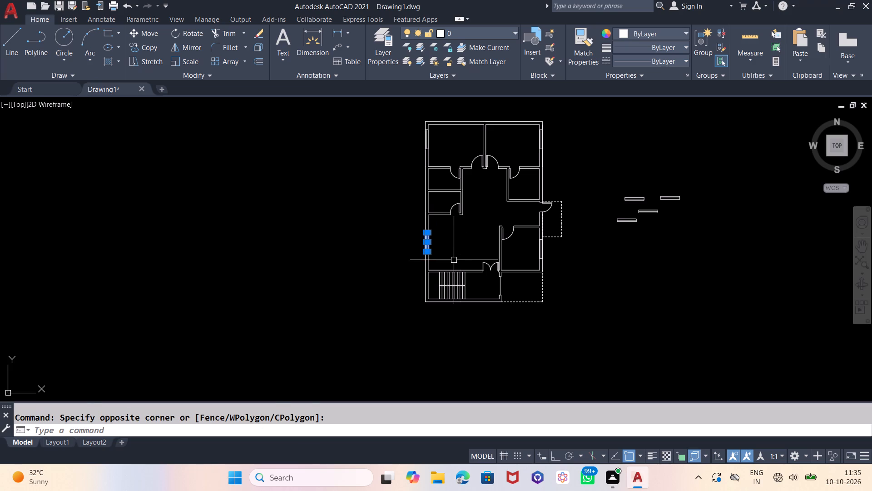
key(c)
key(p)
key(Return)
scroll(434, 250, up, 2)
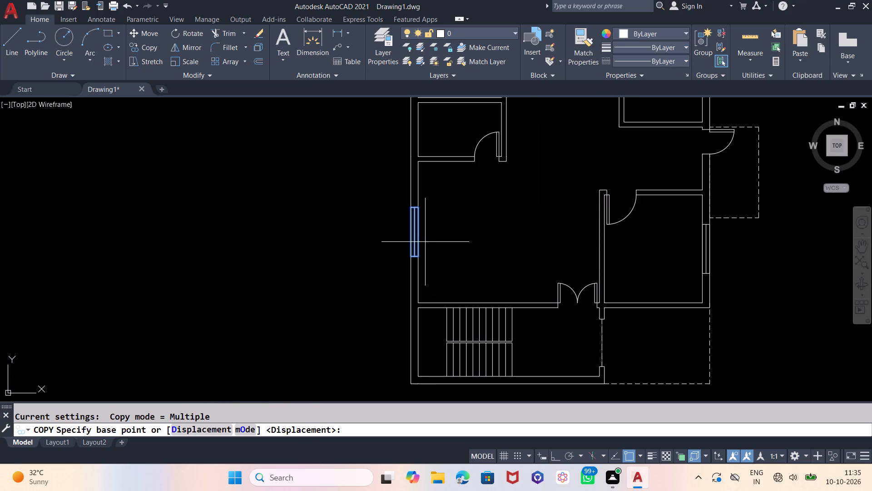
scroll(423, 241, up, 2)
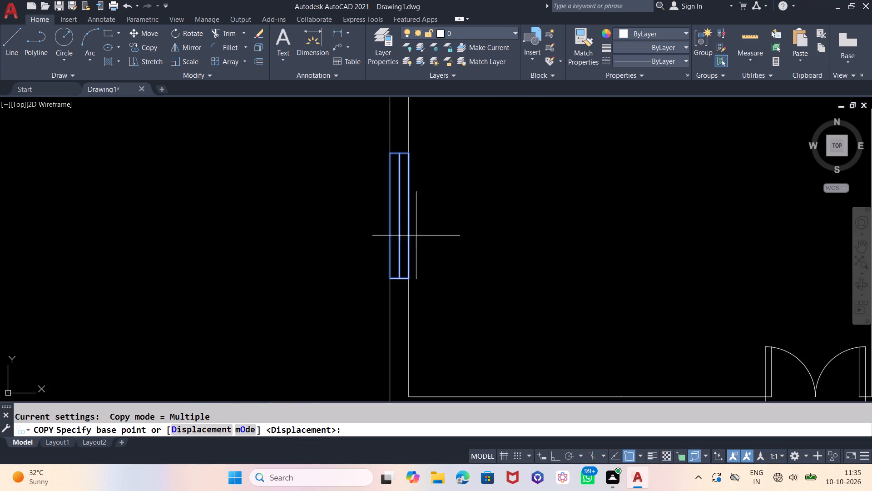
click(410, 219)
scroll(477, 155, down, 2)
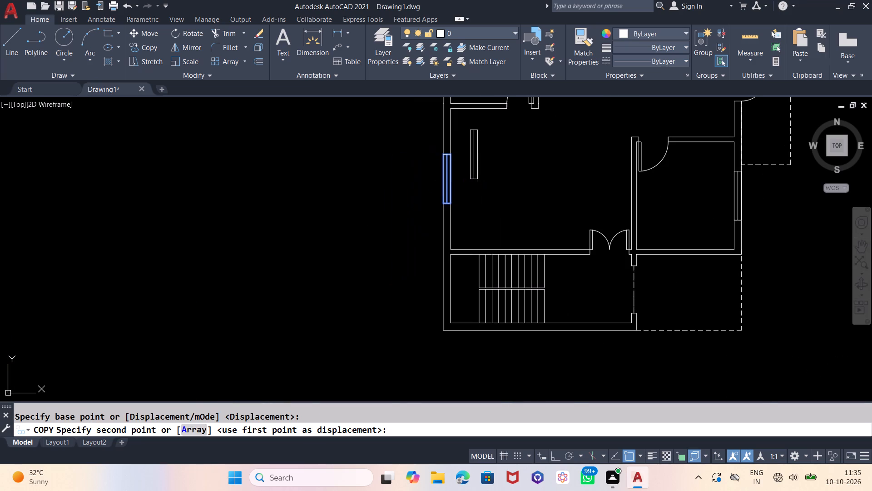
click(451, 290)
key(Escape)
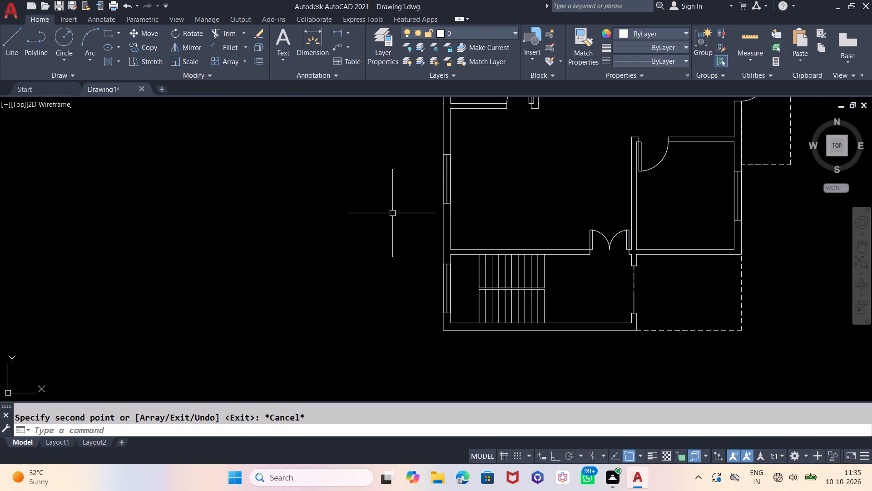
Delete the four loose window symbols lying east of the floor plan.
scroll(397, 152, down, 1)
scroll(357, 341, down, 1)
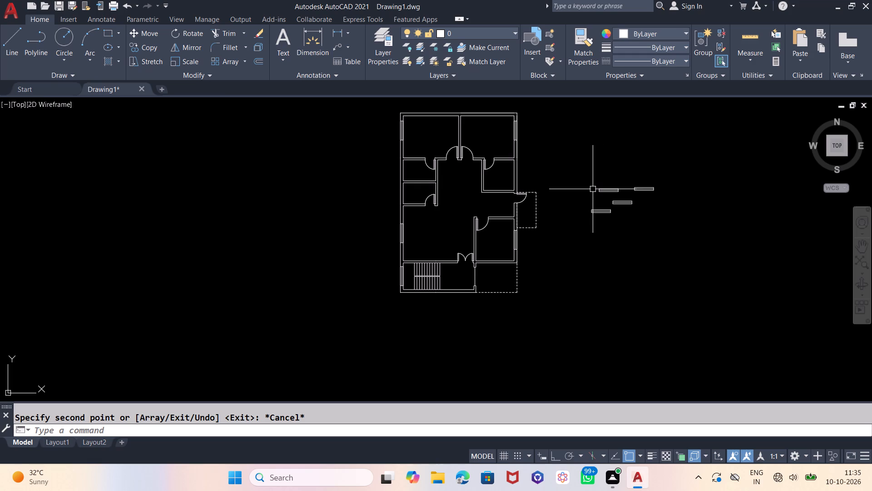
drag(659, 173, 620, 194)
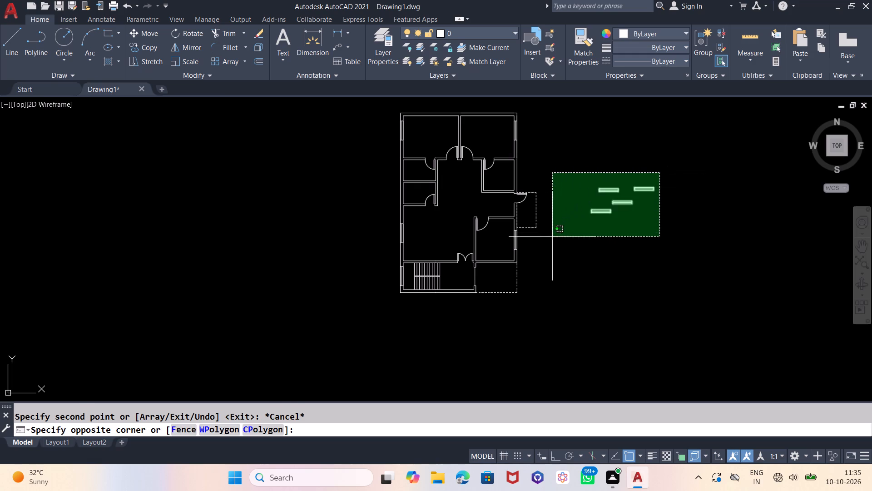
click(552, 237)
key(Delete)
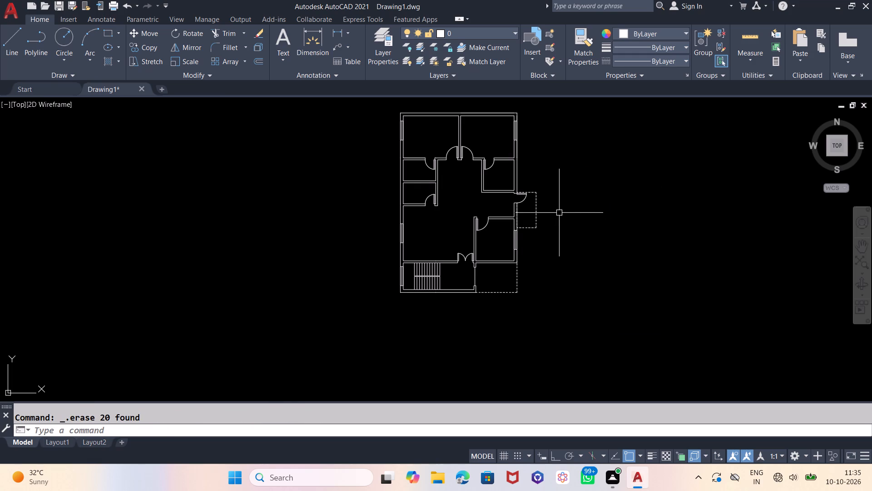
Draw a 2' by 9" rectangle in the empty space east of the floor plan.
click(108, 27)
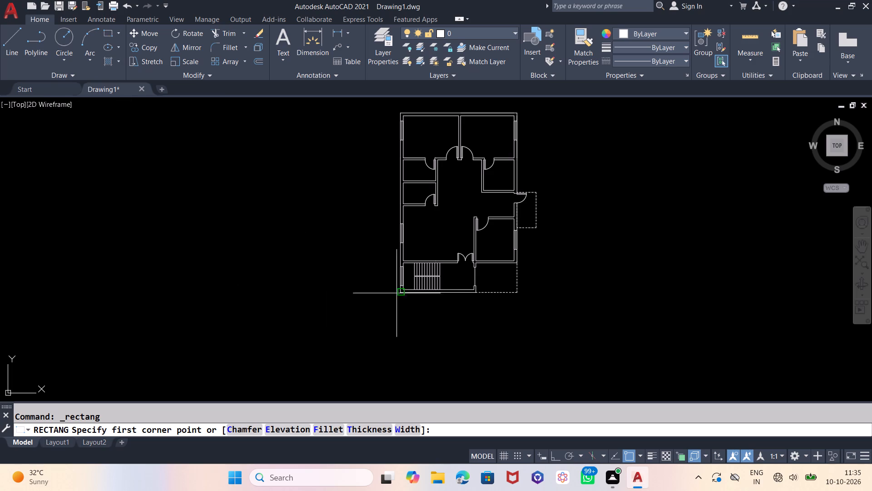
click(597, 230)
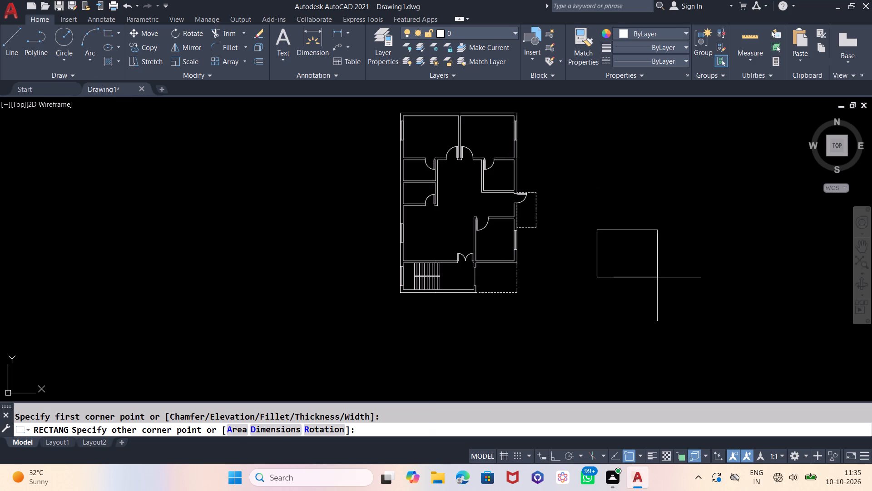
key(2)
key(BackSpace)
key(shift+at)
text(2')
key(9)
key(BackSpace)
text(,9)
key(Return)
Draw a horizontal centre line through the new rectangle, joining the midpoints of its two short sides.
scroll(608, 236, up, 2)
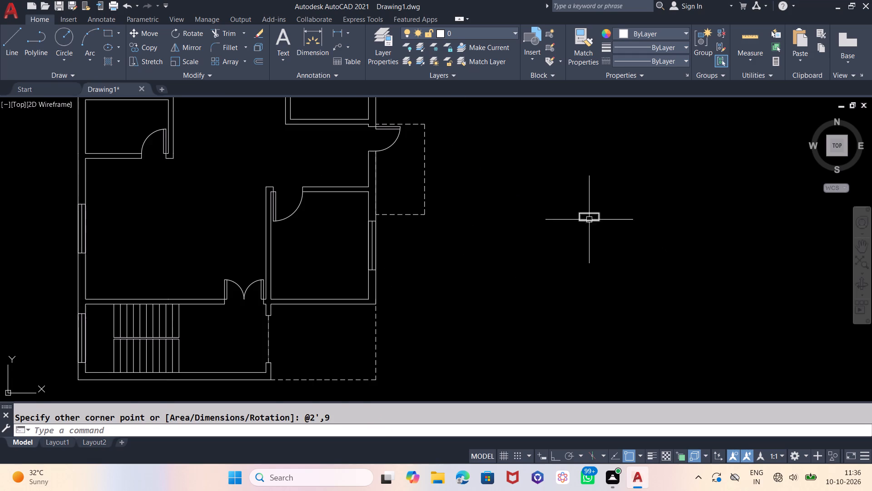
scroll(587, 215, up, 2)
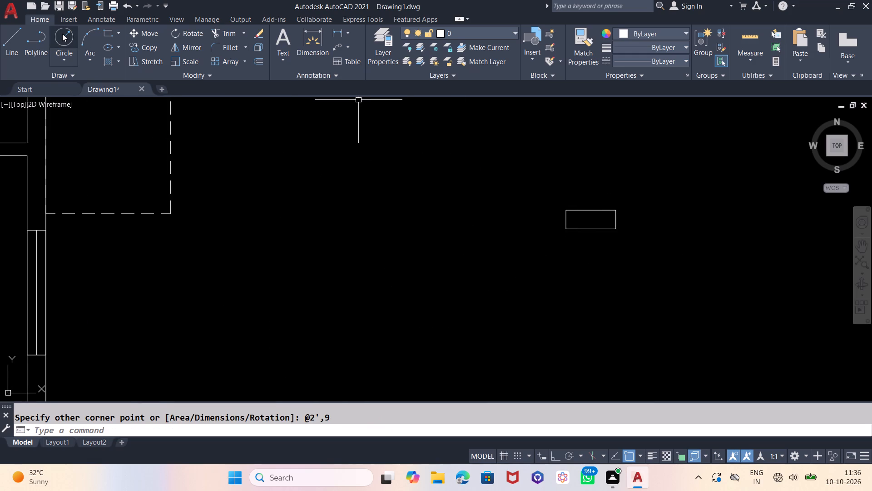
click(7, 35)
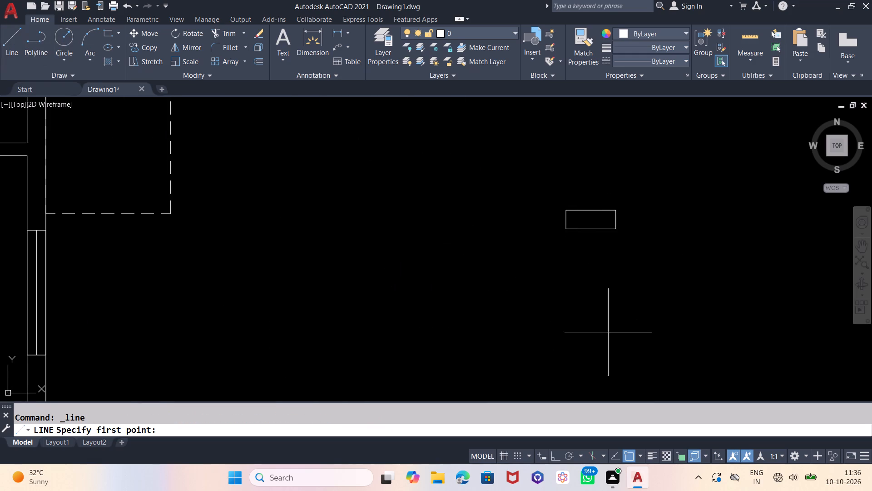
click(565, 220)
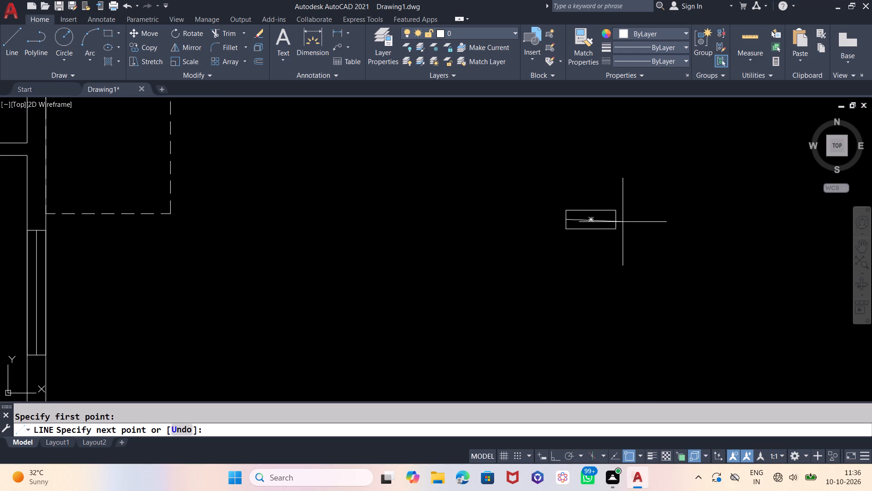
click(616, 222)
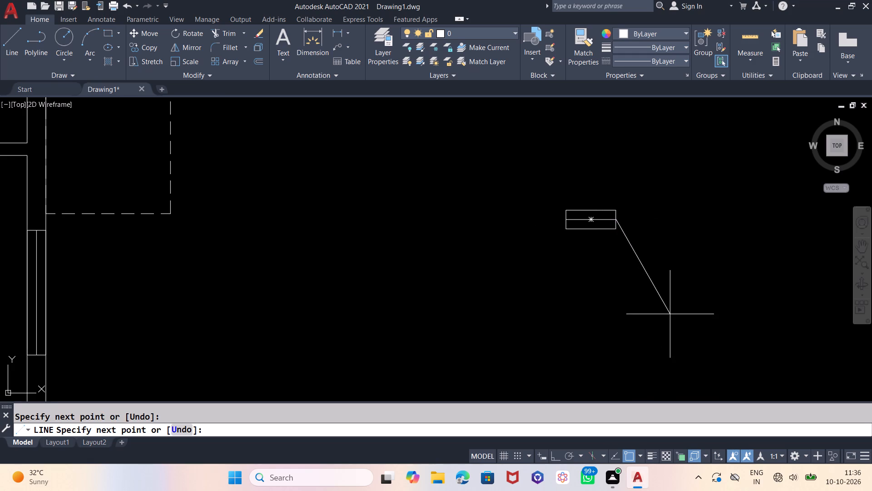
key(Escape)
Explode the small rectangle into separate lines, with its centre line included in the selection.
click(643, 186)
click(547, 246)
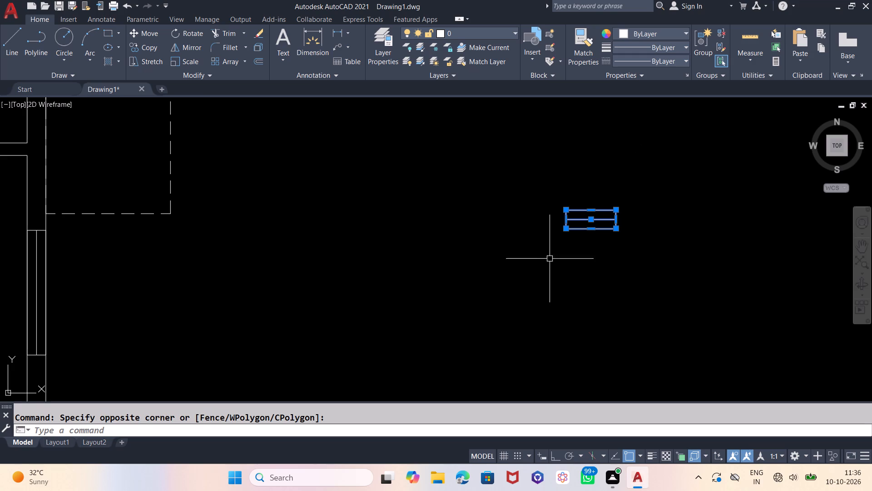
key(x)
key(Return)
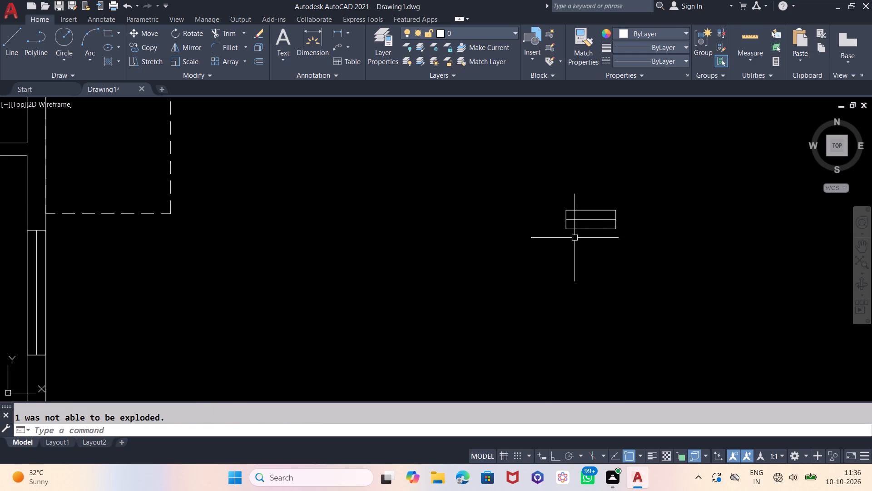
Offset both short sides of the small rectangle 2" inward.
key(o)
key(Return)
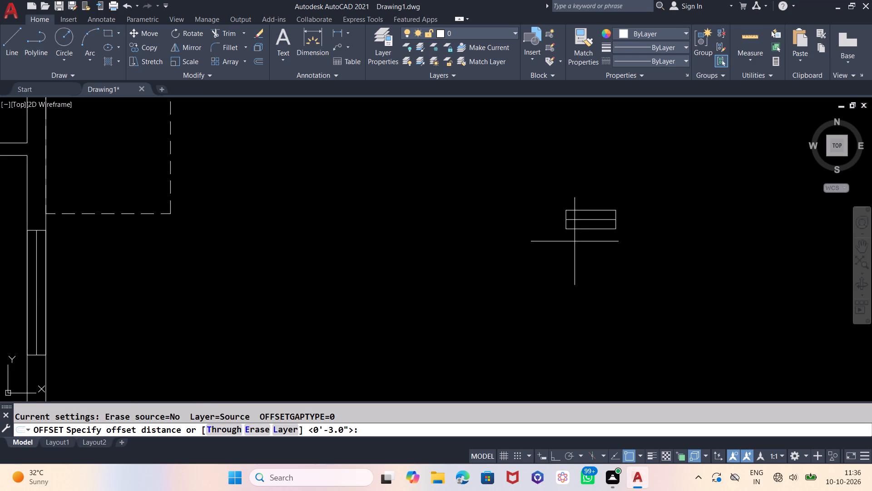
key(2)
key(Return)
scroll(574, 233, up, 2)
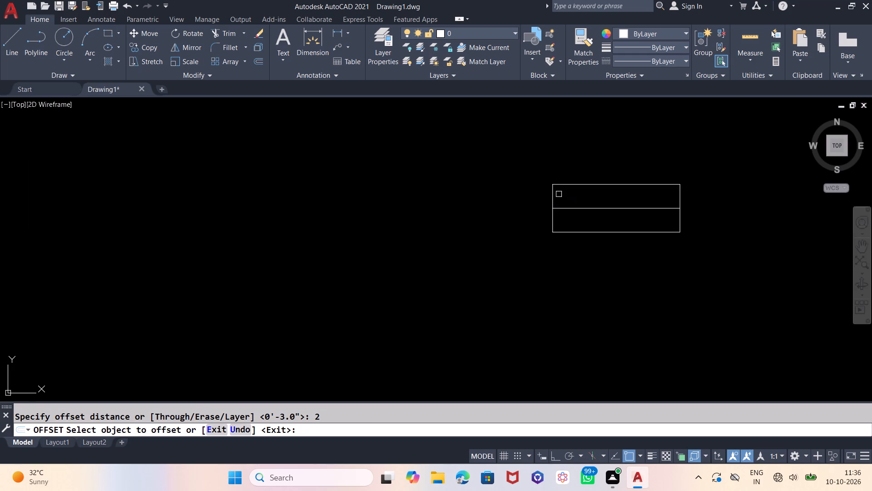
click(552, 195)
click(571, 194)
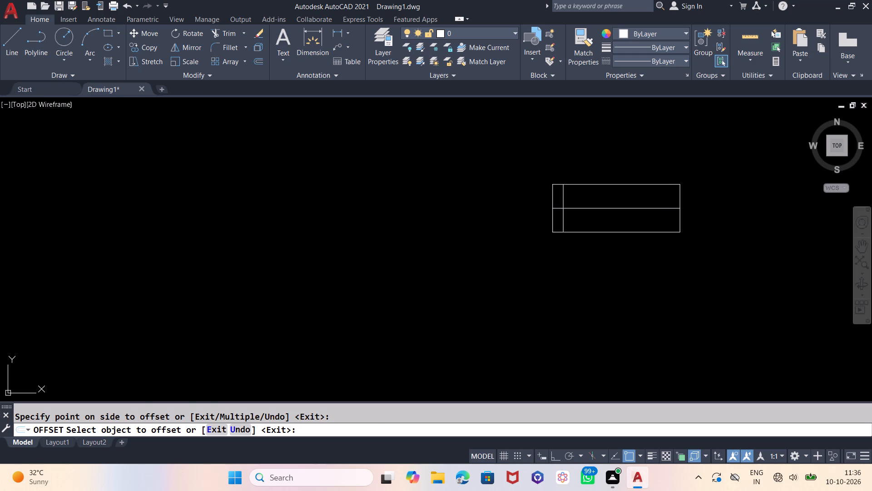
click(680, 195)
click(644, 198)
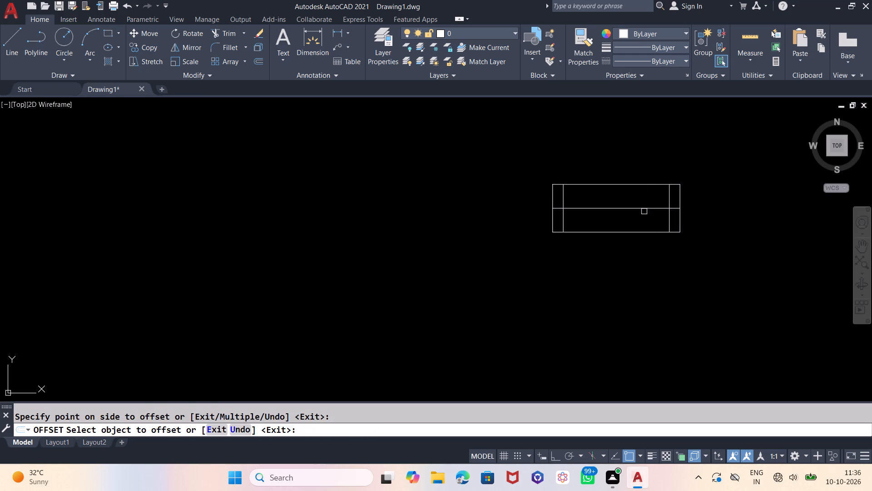
Offset the small rectangle's horizontal centre line 2" to both sides.
click(644, 211)
click(644, 196)
click(644, 211)
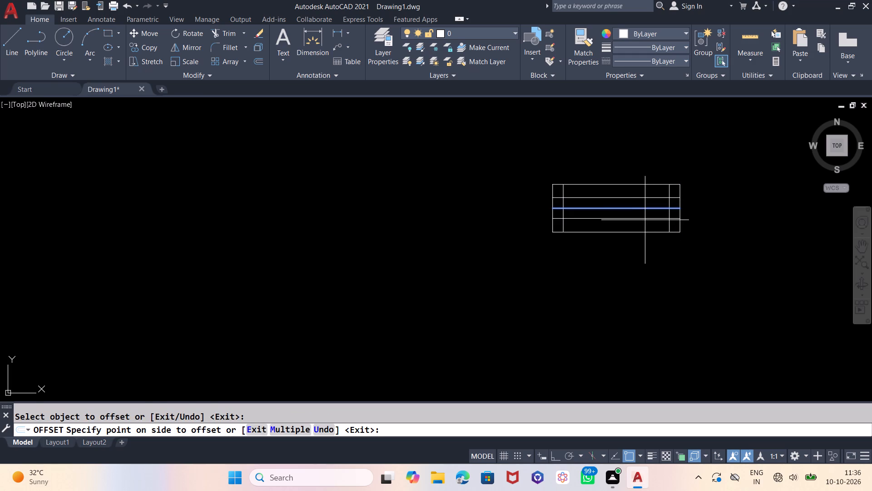
click(645, 231)
key(Escape)
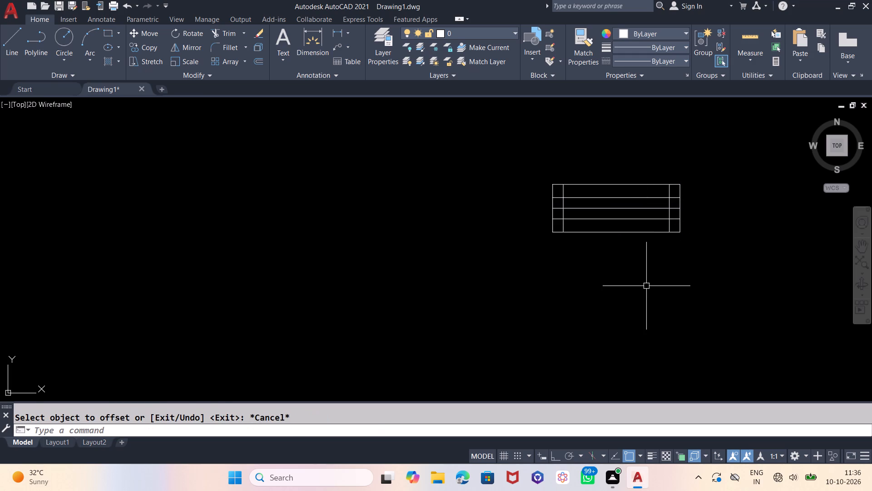
Trim the three inner horizontal lines out of the end strips at both short sides of the small rectangle.
key(t)
key(r)
key(Return)
key(Return)
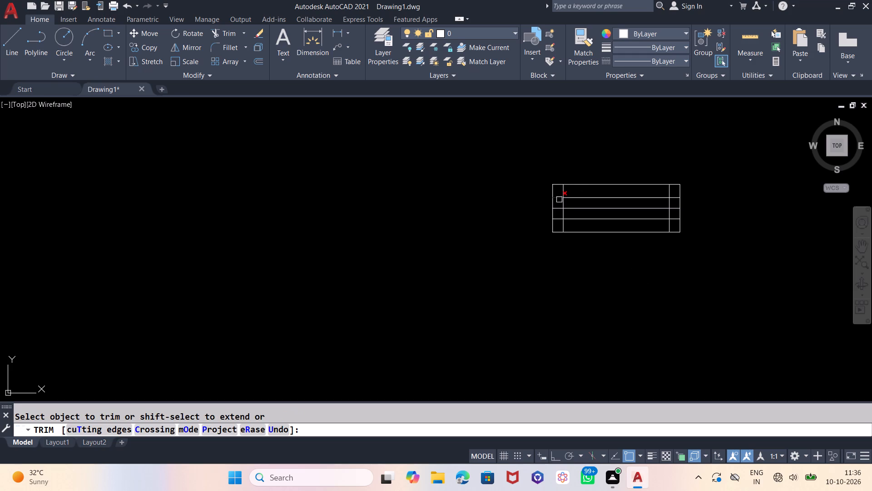
scroll(559, 200, up, 1)
click(558, 198)
click(558, 211)
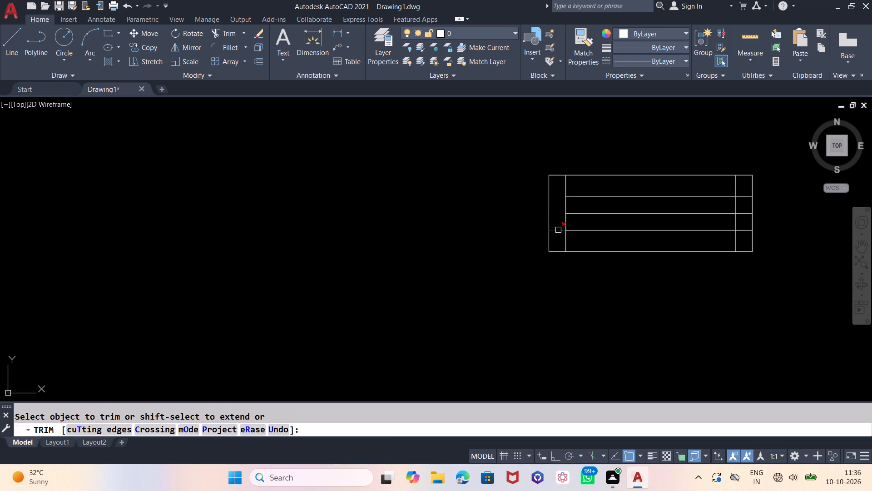
click(558, 230)
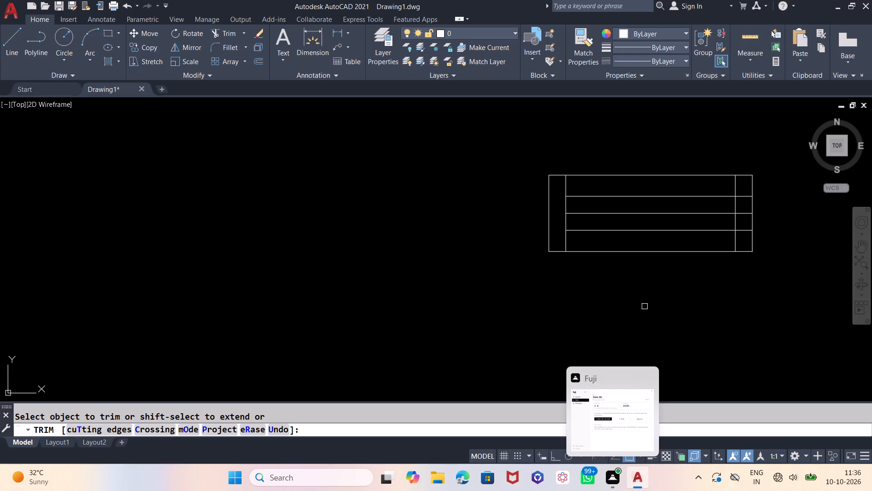
click(741, 196)
click(743, 213)
click(744, 233)
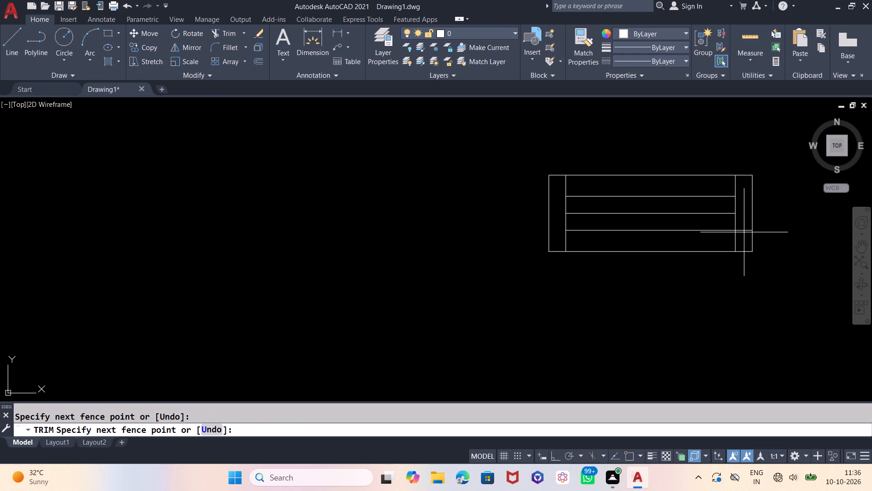
click(744, 226)
scroll(556, 294, down, 1)
scroll(604, 212, down, 1)
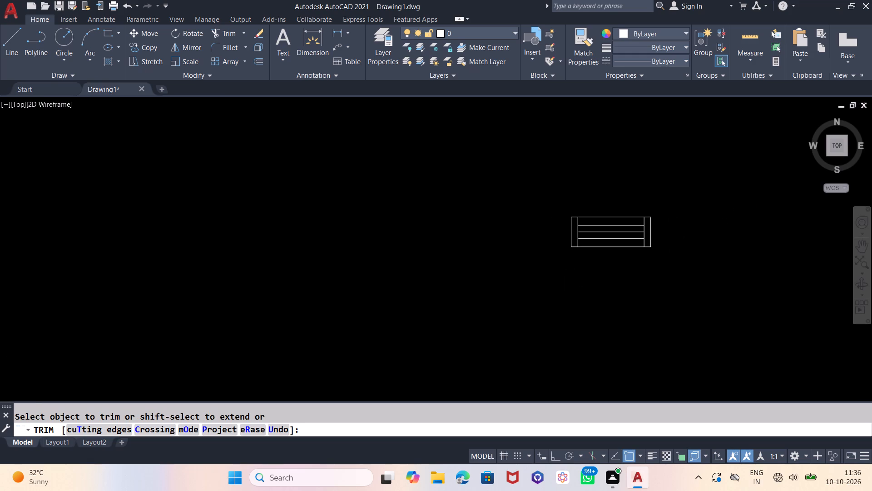
key(Escape)
Rotate the whole small opening symbol a quarter turn with Ortho on, so that it stands vertical.
scroll(655, 225, down, 2)
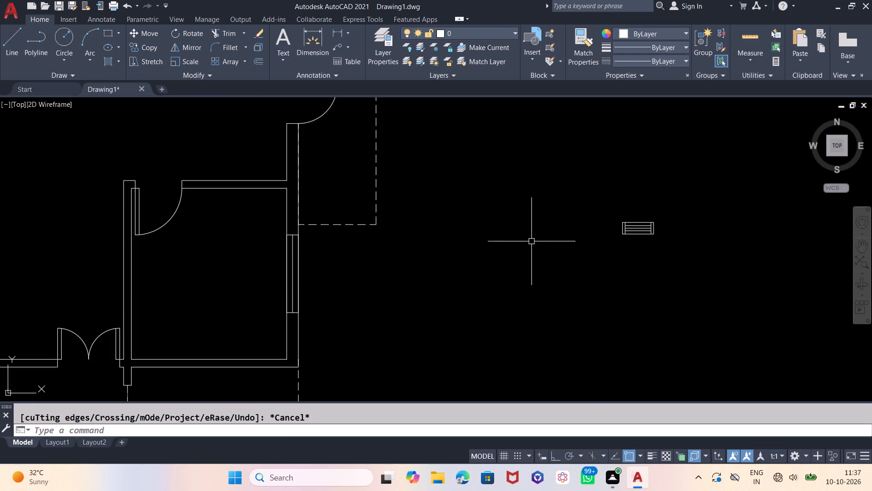
scroll(530, 241, down, 2)
click(600, 226)
click(534, 245)
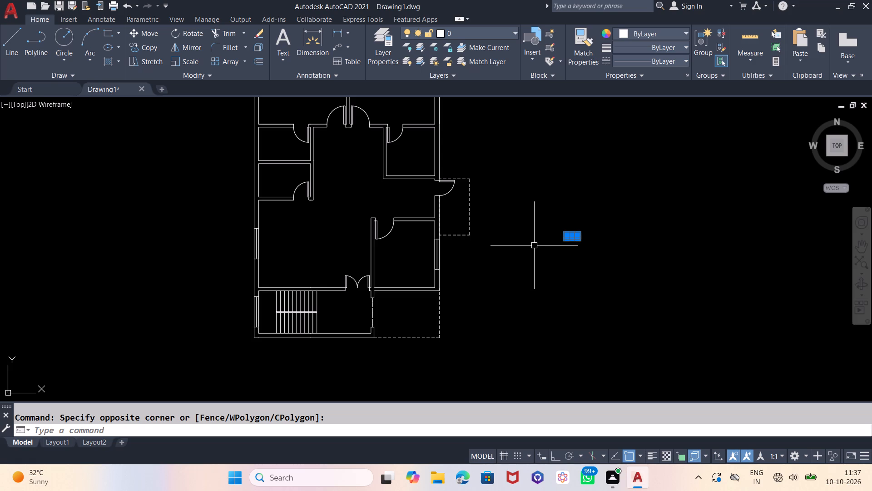
text(RO)
key(Return)
click(536, 249)
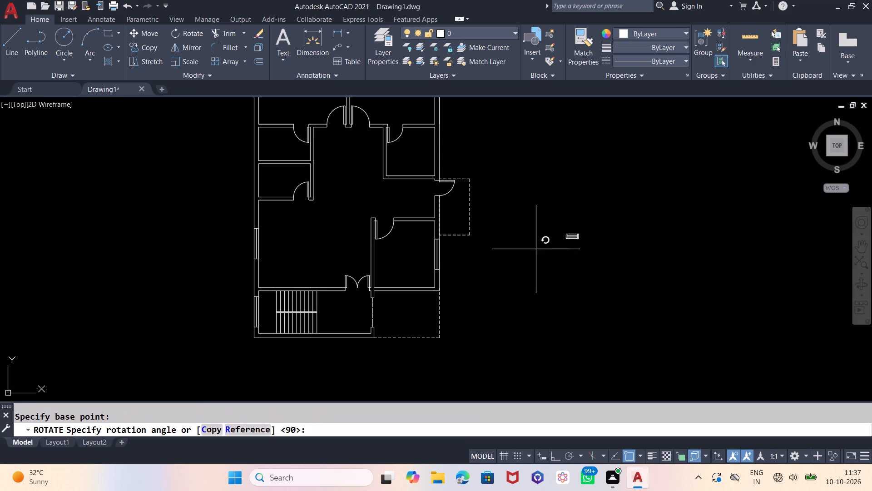
key(F8)
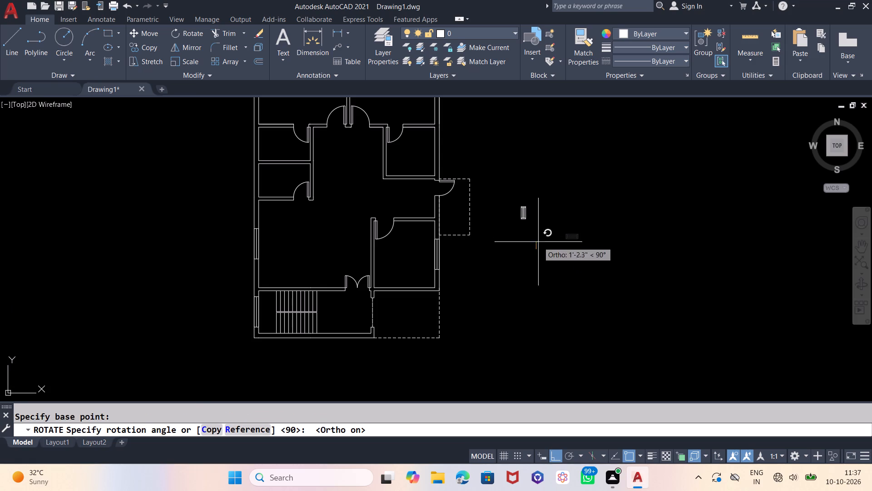
click(538, 290)
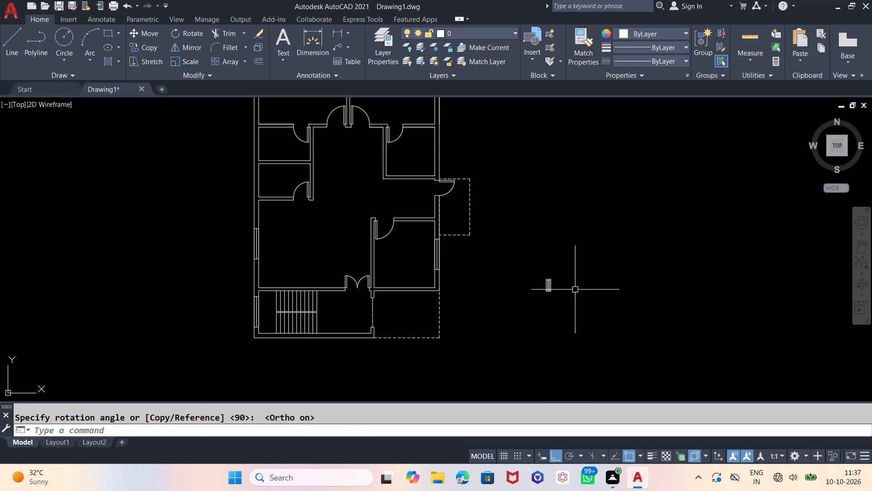
scroll(553, 278, up, 6)
scroll(534, 168, down, 3)
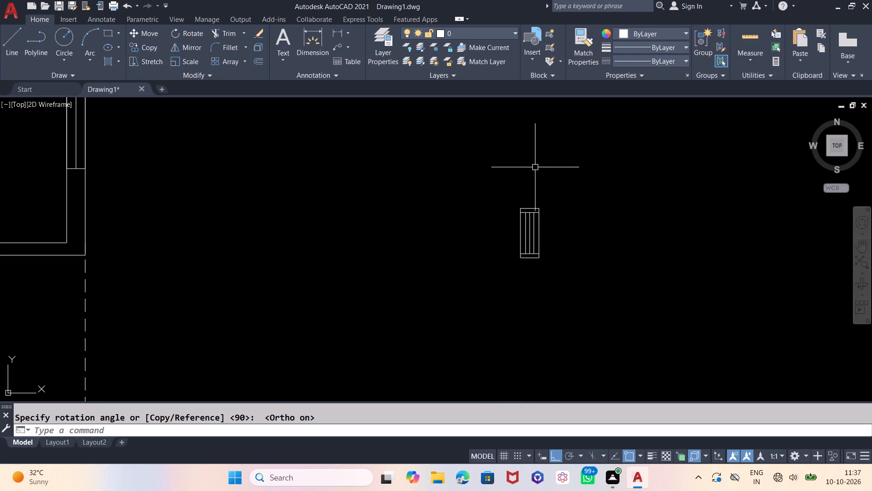
key(Escape)
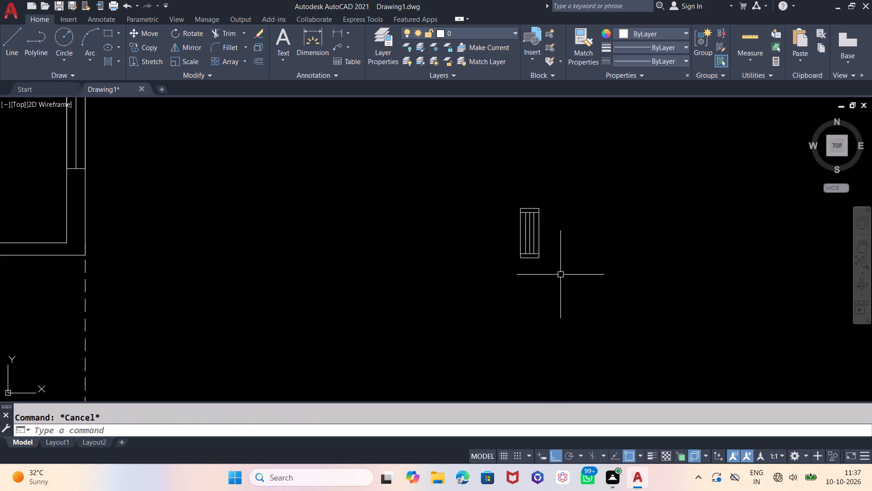
Copy the small opening symbol by its west side's midpoint onto the inner face midpoint of the small northeast room's east wall.
scroll(561, 276, down, 2)
drag(570, 226, 565, 227)
click(484, 288)
key(c)
key(o)
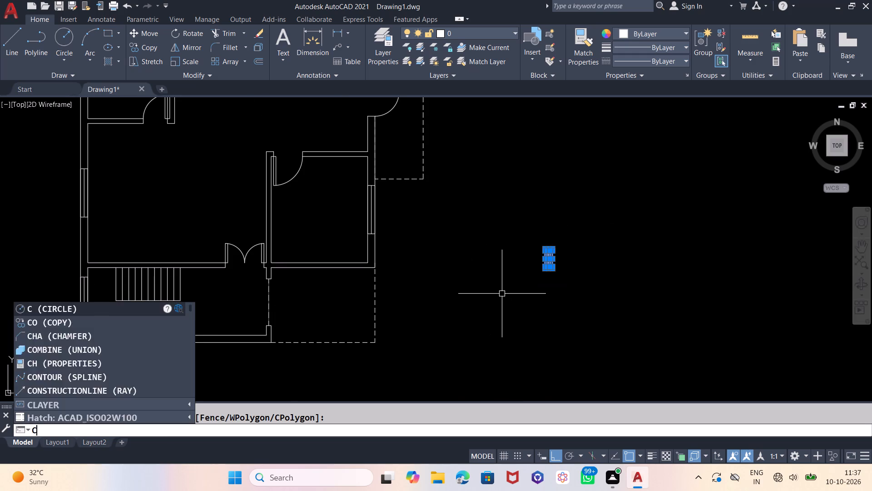
key(Return)
scroll(527, 267, up, 2)
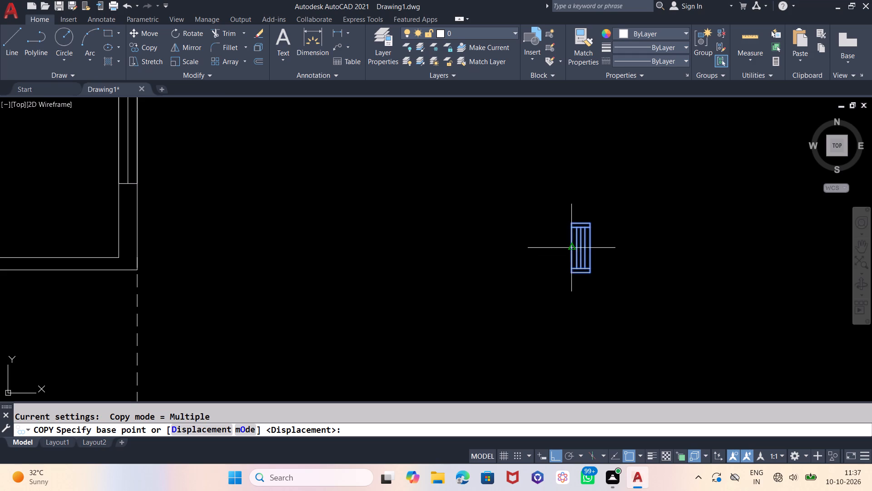
click(570, 249)
scroll(595, 351, up, 1)
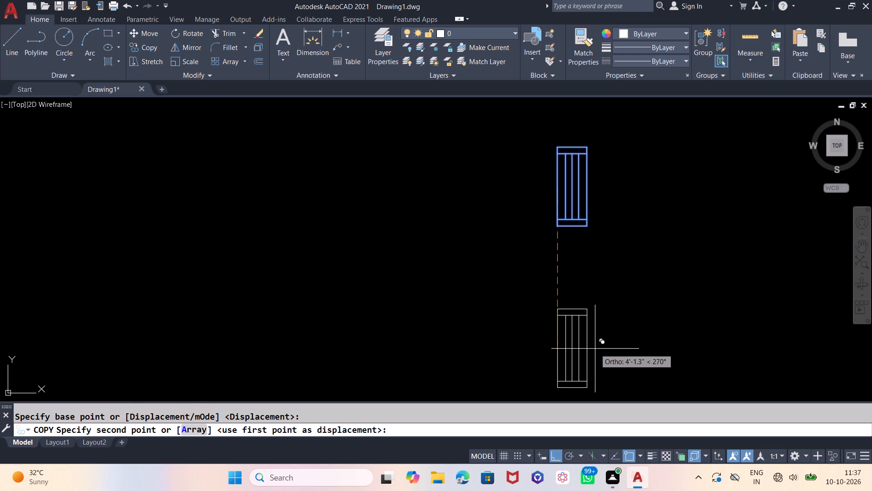
key(F8)
scroll(595, 349, down, 3)
scroll(475, 371, down, 1)
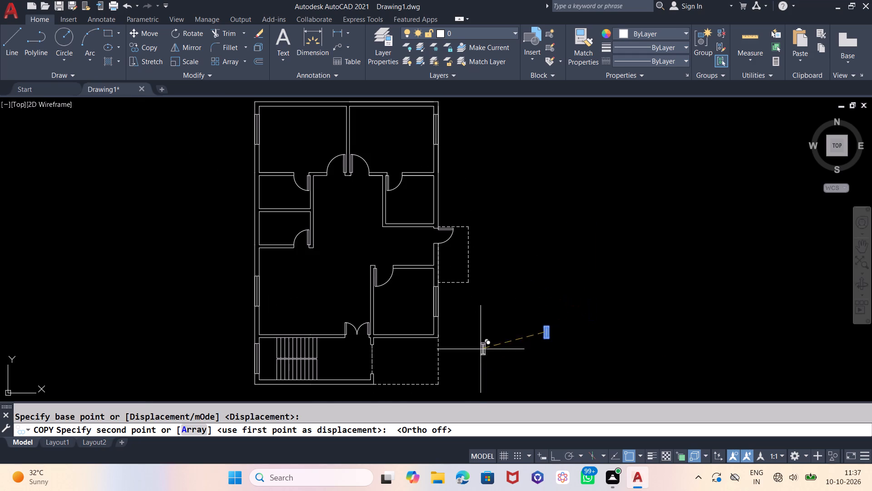
scroll(433, 189, up, 3)
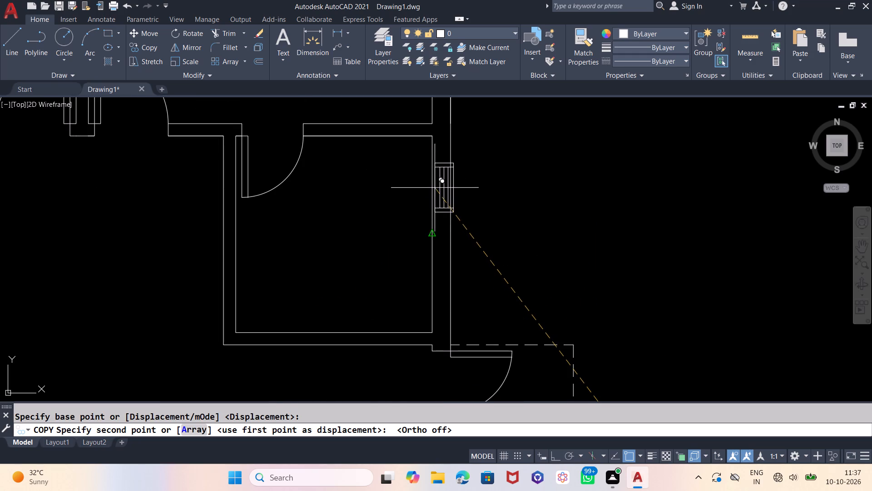
click(433, 236)
scroll(505, 199, down, 4)
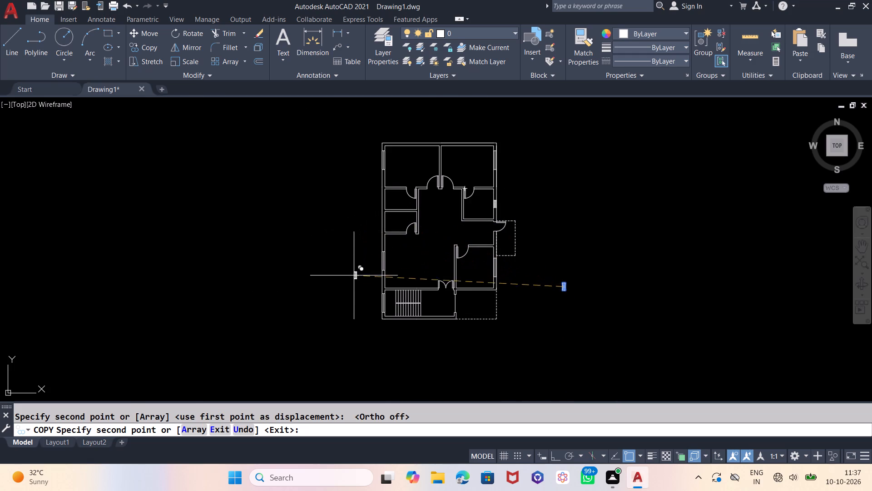
key(Escape)
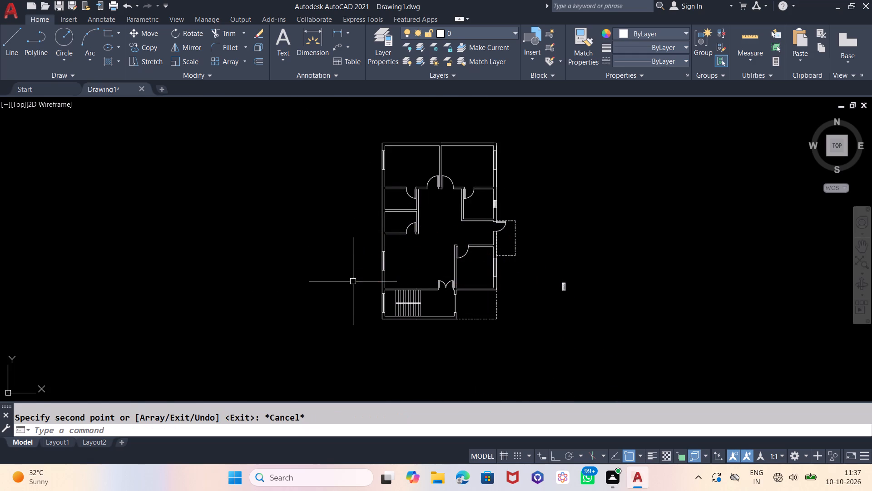
Copy the small opening symbol by its east side's midpoint onto the west wall midpoints of the two small west rooms.
scroll(577, 286, up, 2)
drag(556, 261, 550, 272)
click(507, 327)
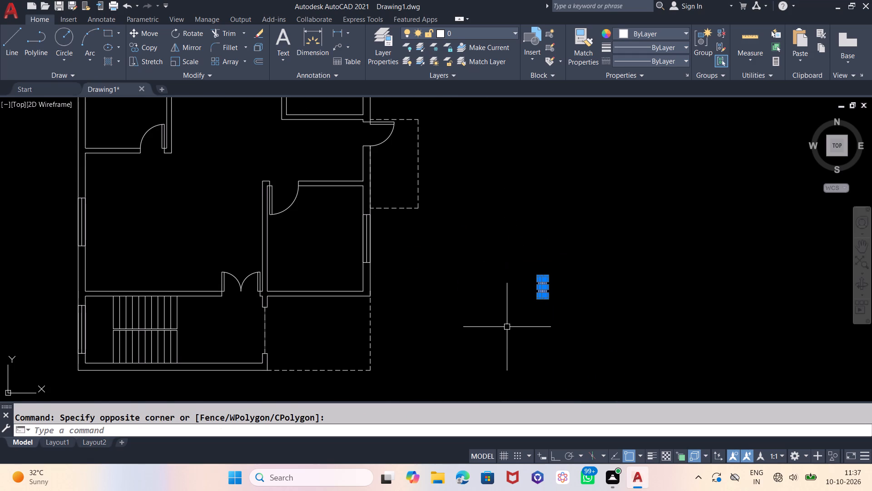
text(CP)
key(Return)
scroll(541, 294, up, 3)
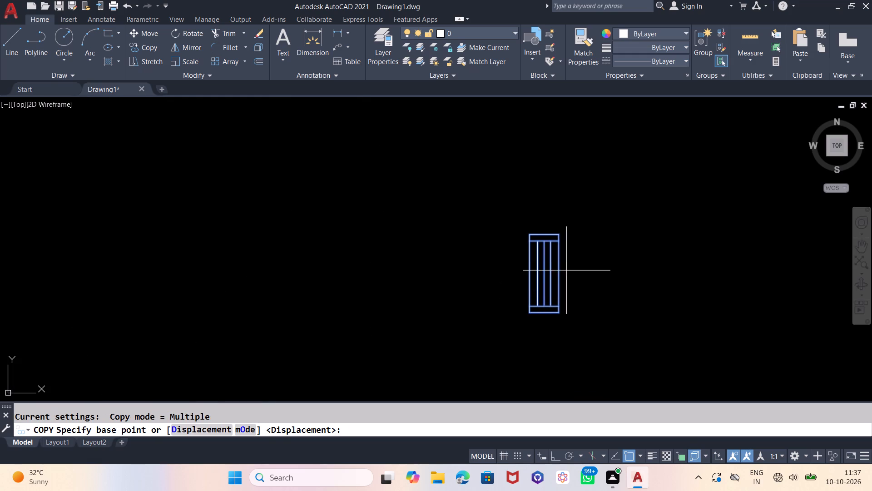
click(556, 276)
scroll(629, 254, down, 4)
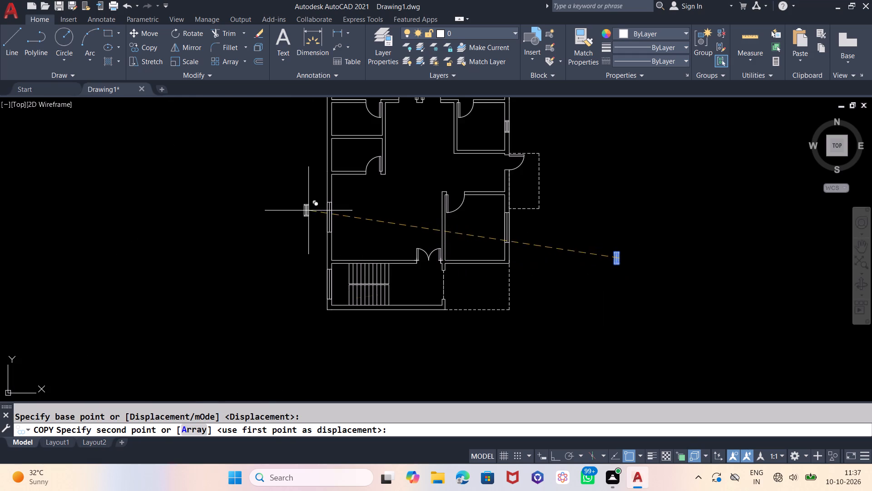
scroll(368, 330, down, 1)
scroll(352, 198, up, 3)
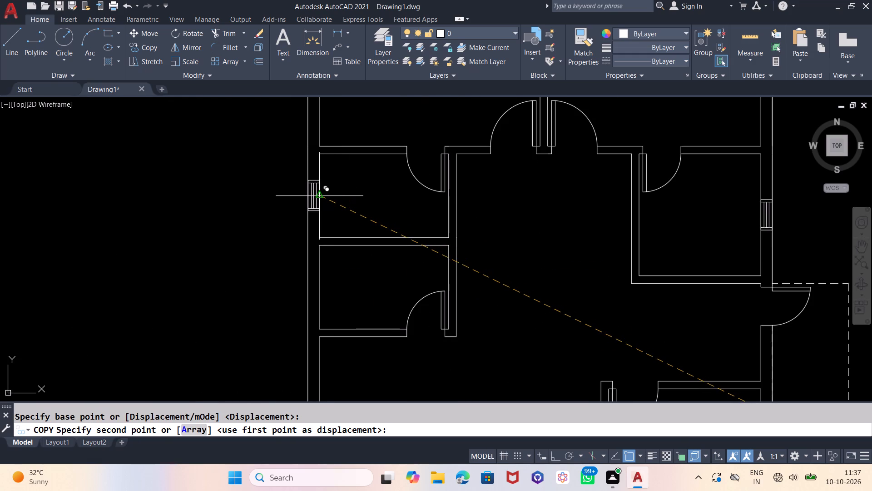
click(321, 196)
scroll(337, 164, down, 2)
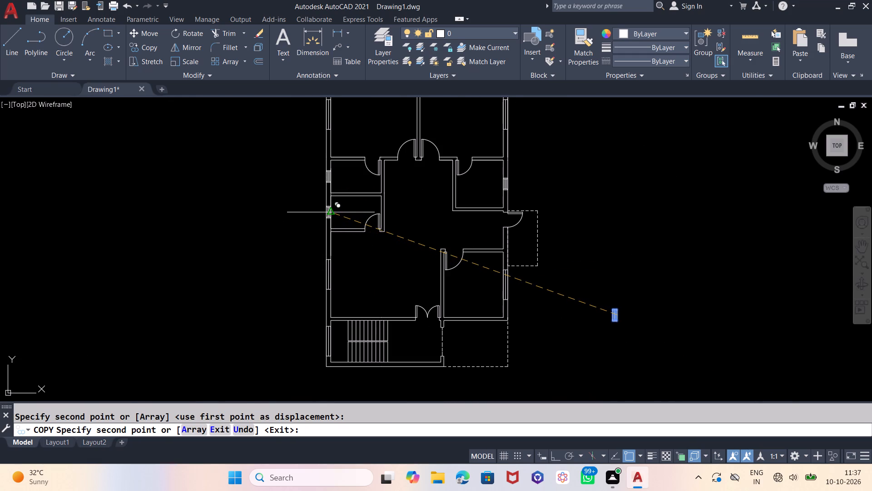
click(329, 215)
scroll(328, 223, down, 3)
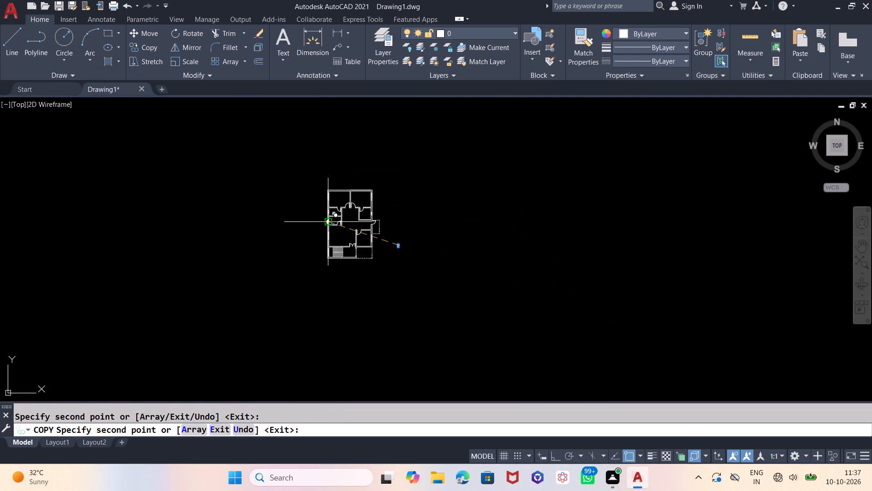
key(Escape)
Add a horizontal dimension from the large hall's inner southwest corner to the double door's east jamb, placed above the door.
key(z)
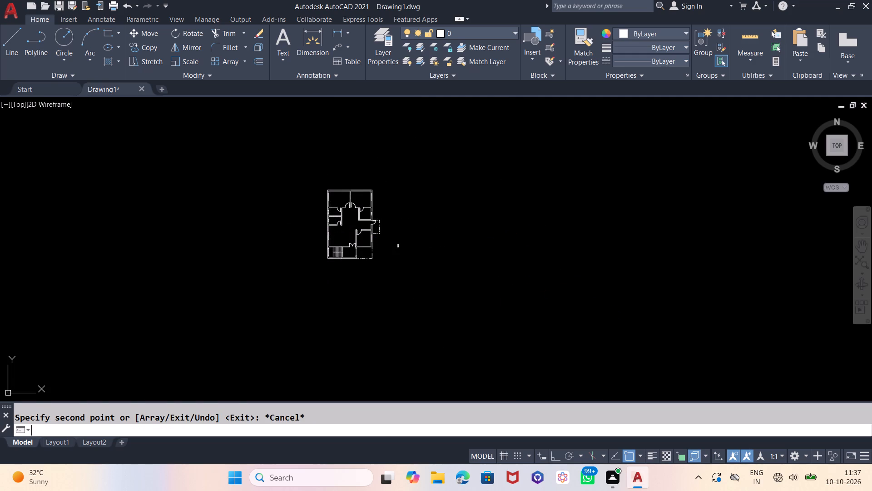
key(Return)
key(e)
key(Return)
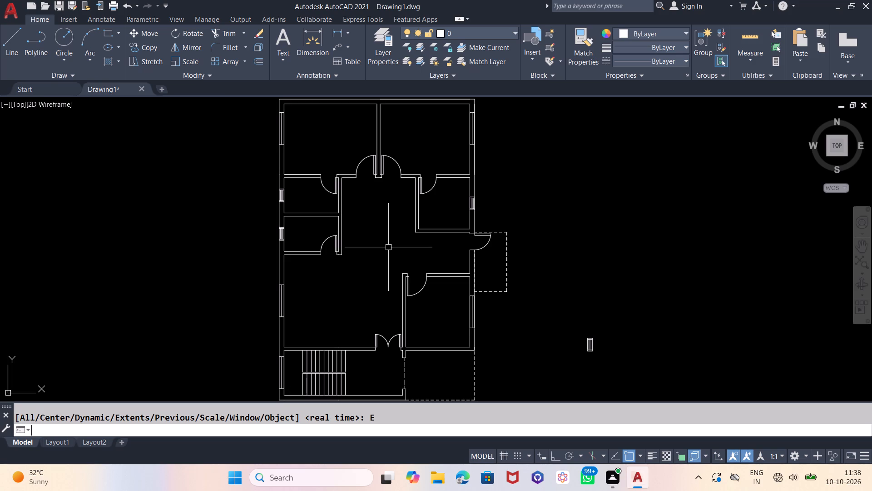
click(310, 37)
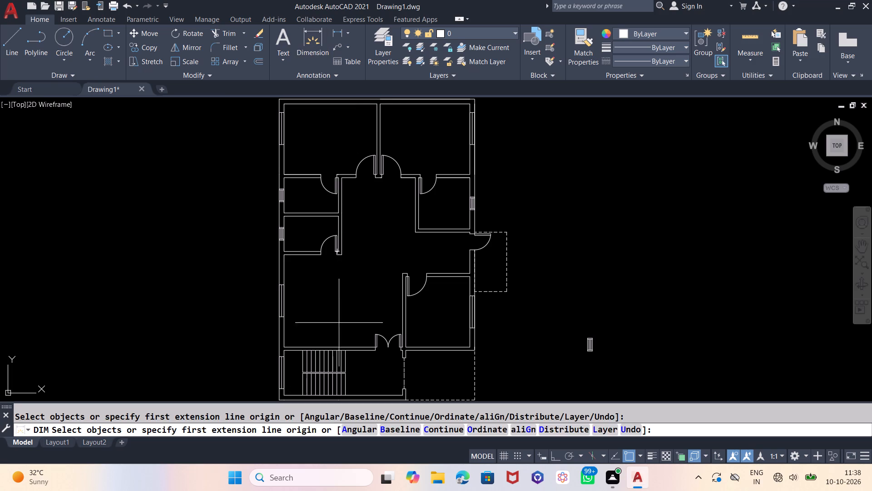
click(282, 345)
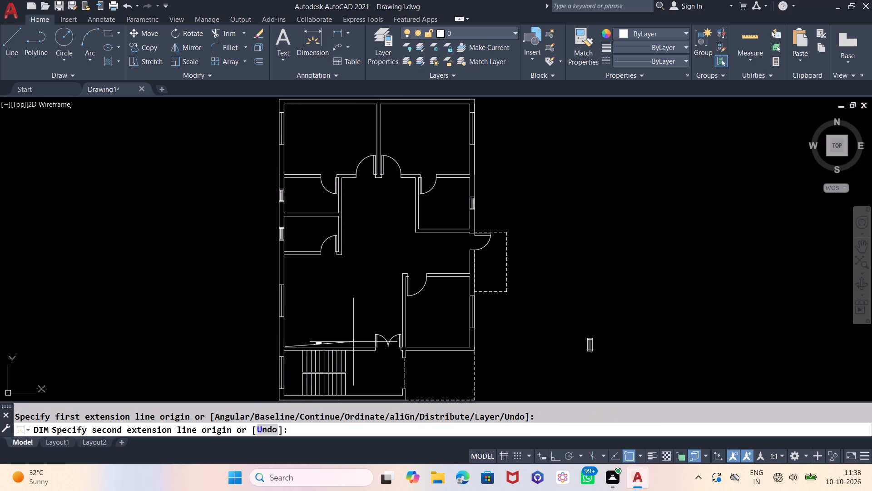
scroll(406, 334, up, 5)
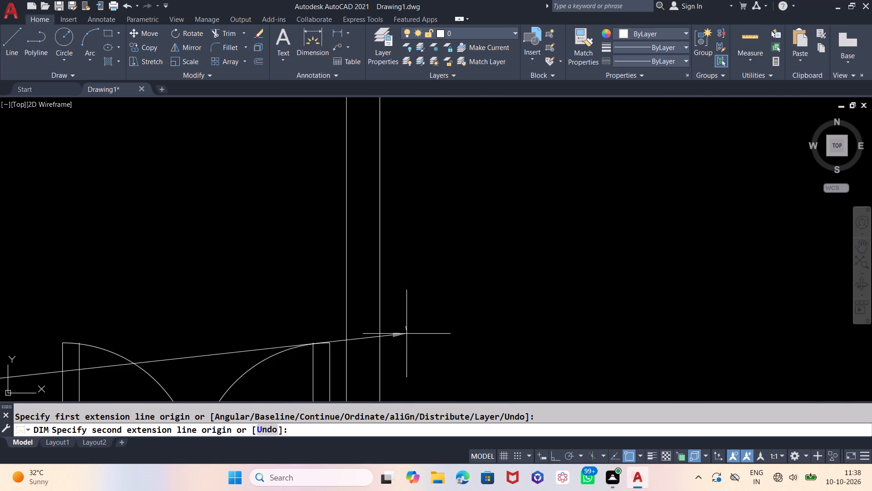
scroll(436, 215, down, 3)
scroll(396, 285, up, 2)
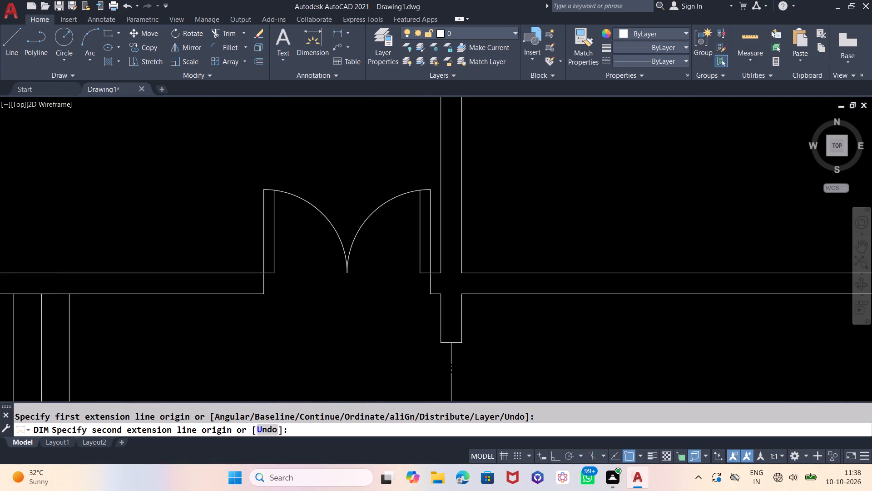
click(434, 272)
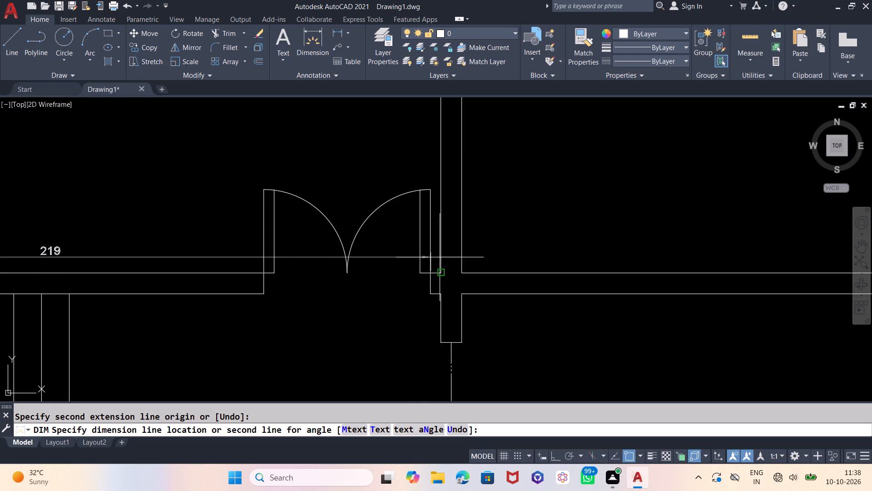
click(438, 150)
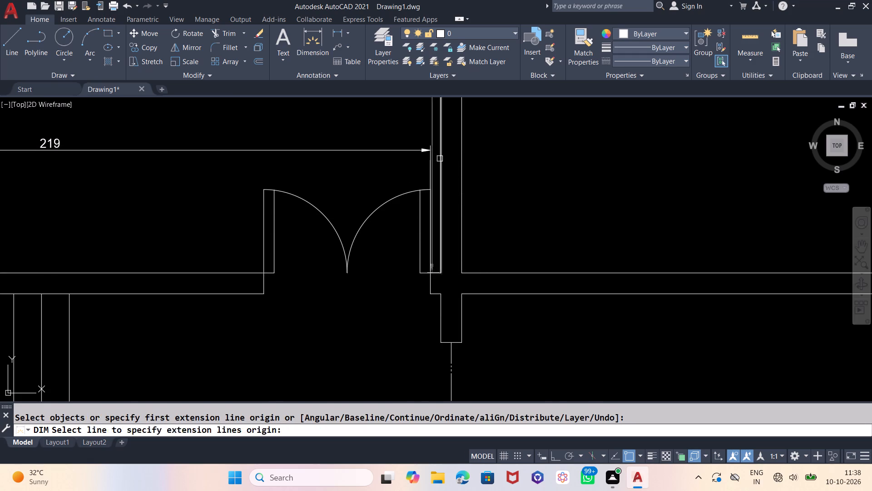
Set the ISO-25 dimension style's primary units to Engineering format with 0'-0.0" precision.
key(Escape)
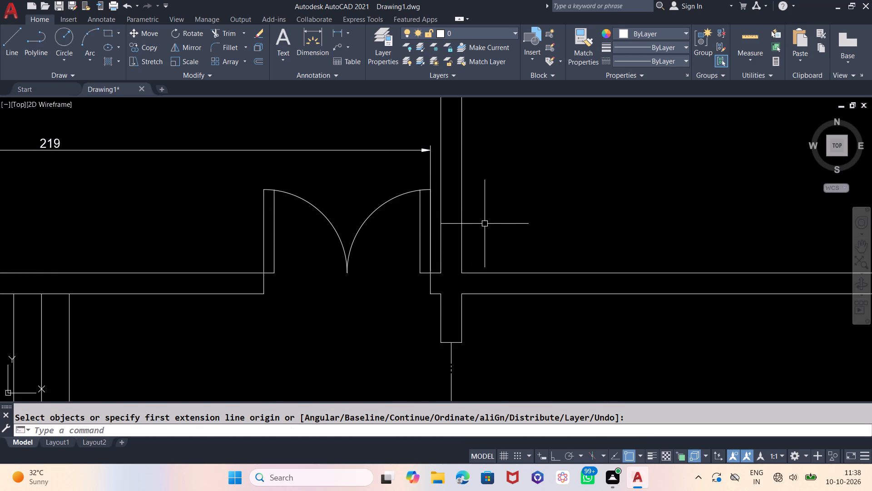
key(d)
key(Return)
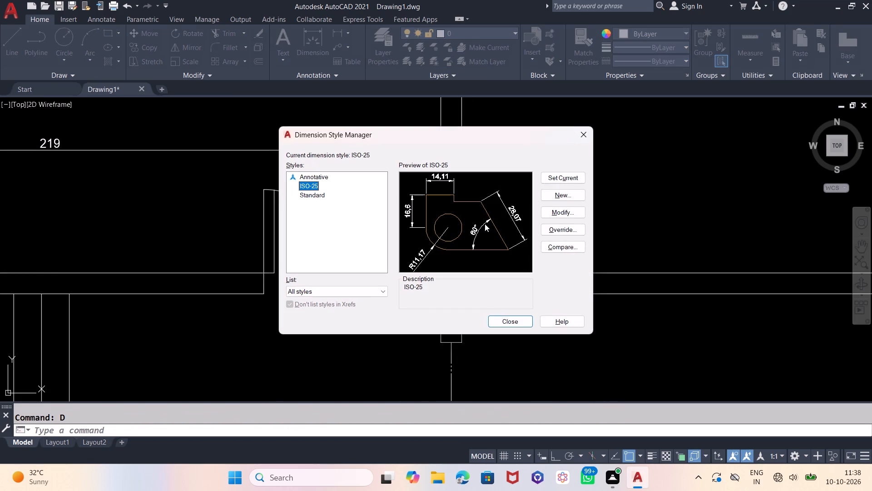
click(548, 210)
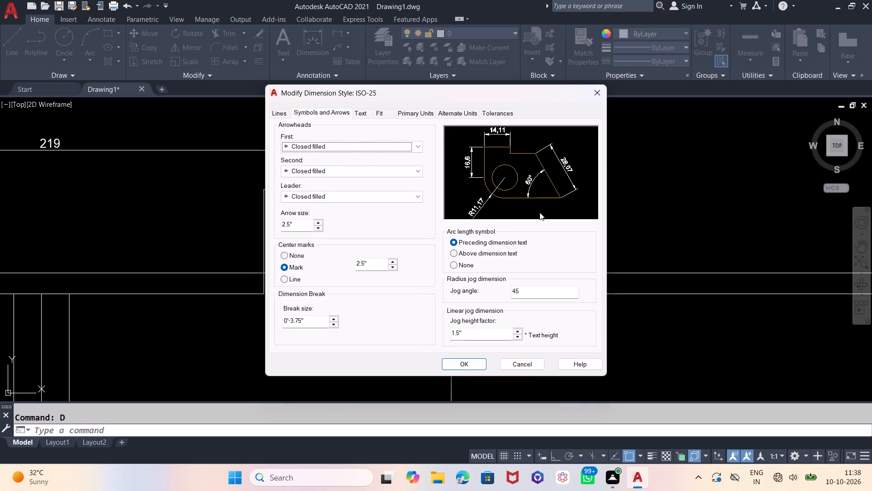
click(405, 110)
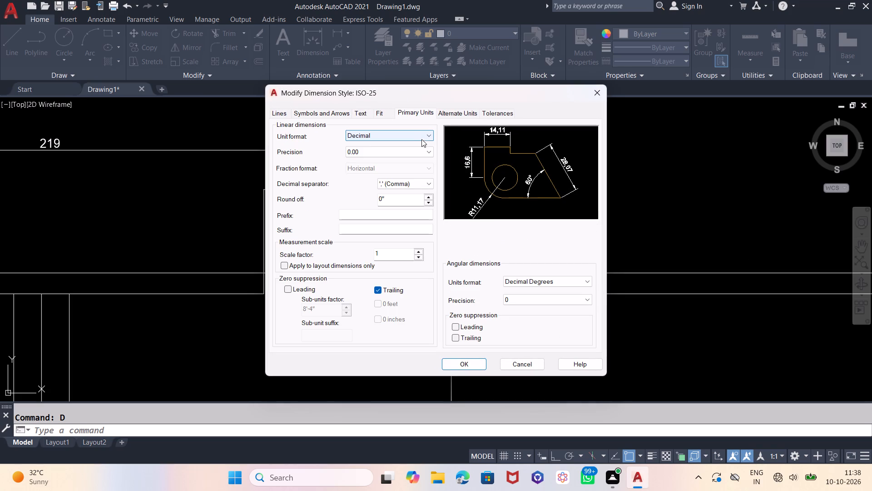
click(419, 137)
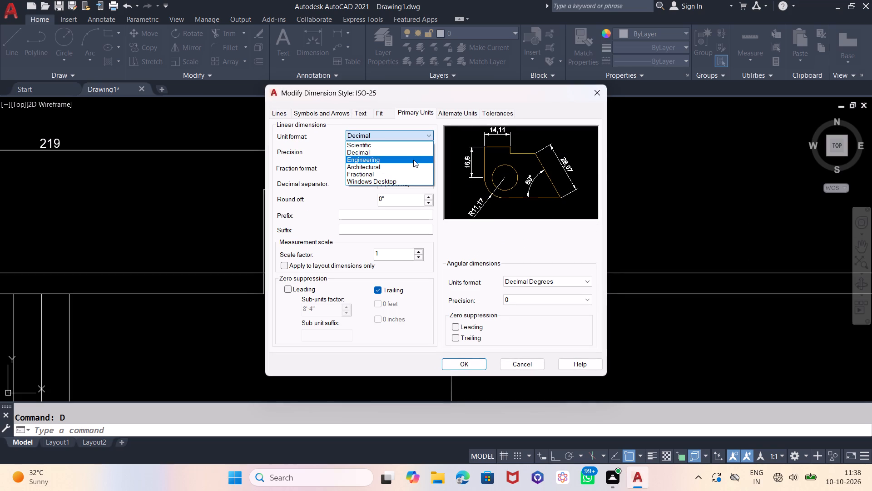
click(413, 160)
click(411, 152)
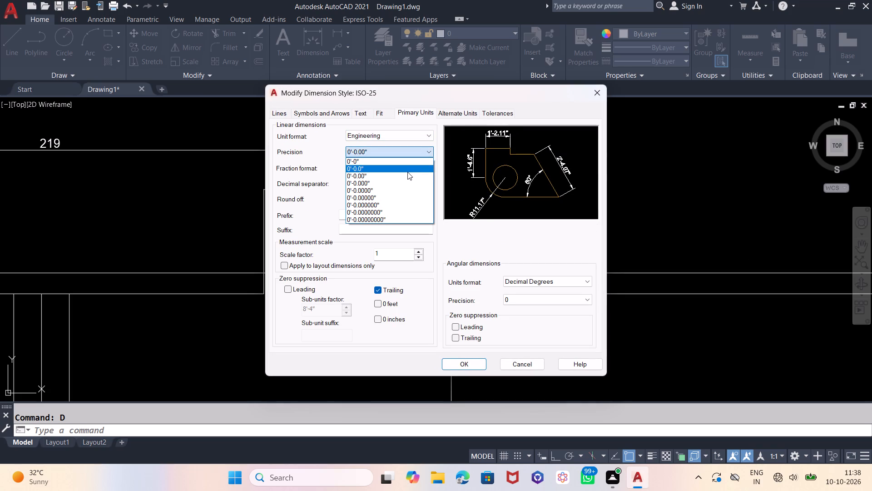
click(407, 172)
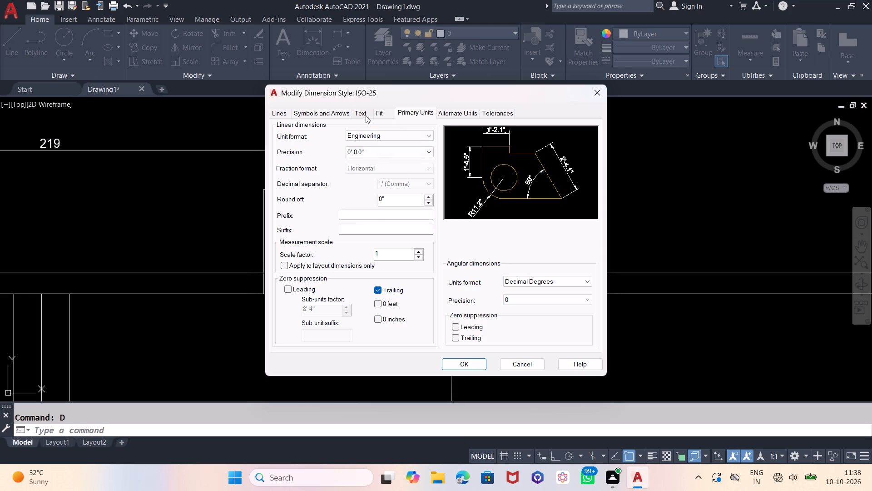
Set the ISO-25 dimension style's text height to 8".
click(366, 114)
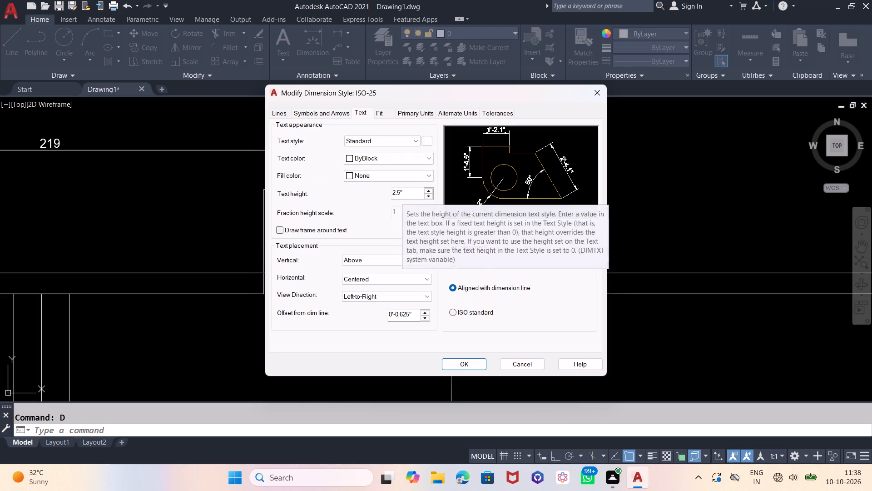
click(406, 192)
key(BackSpace)
key(BackSpace)
key(BackSpace)
key(BackSpace)
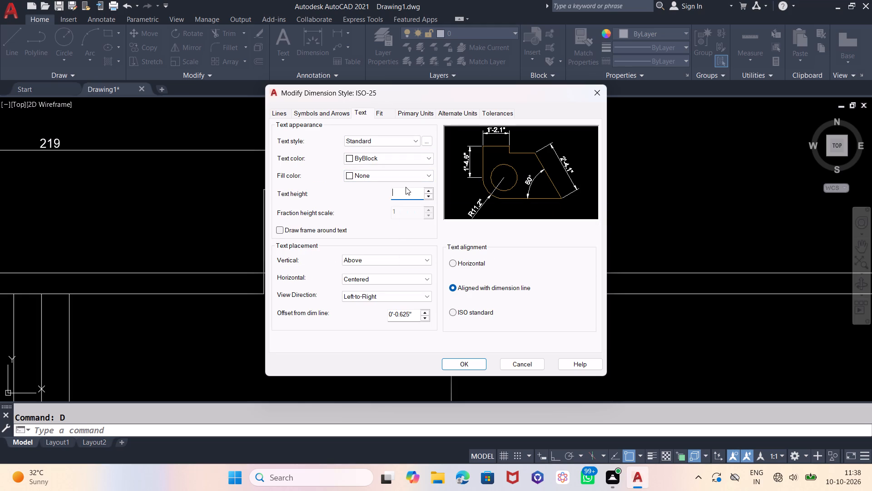
key(8)
key(Return)
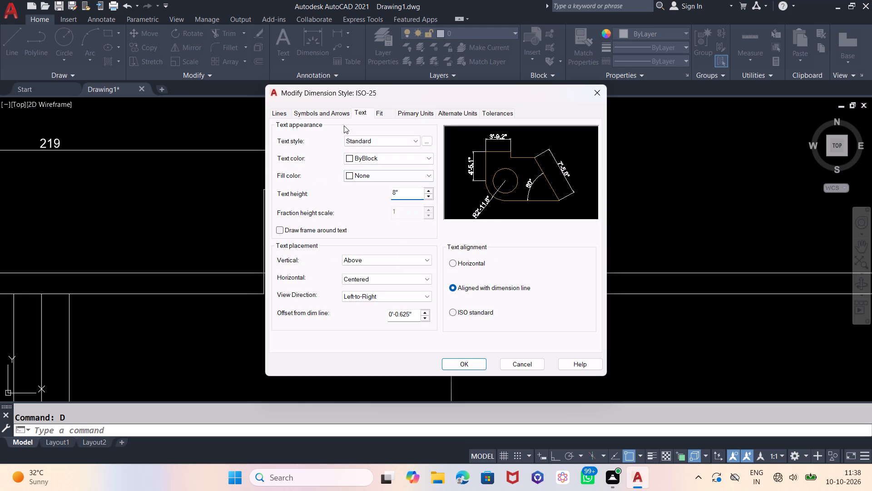
Set the ISO-25 style's arrow size to 8", apply the changes and make it the current dimension style.
click(332, 113)
click(294, 225)
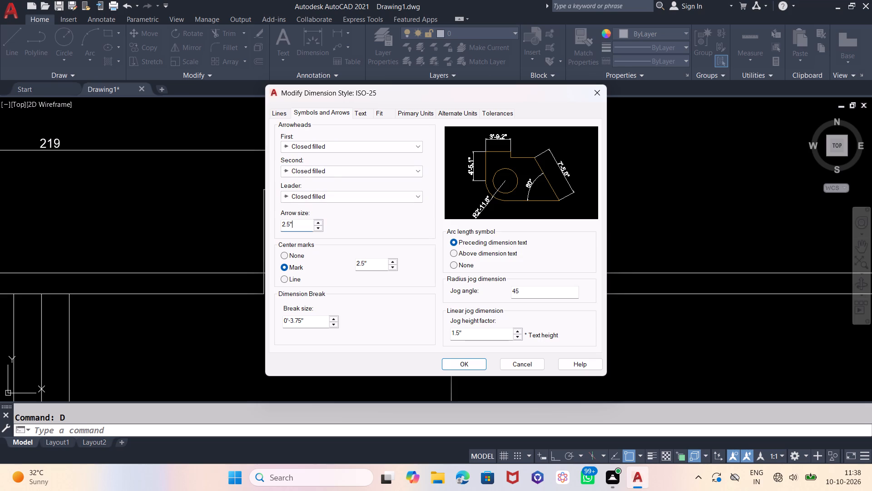
key(BackSpace)
key(BackSpace)
key(BackSpace)
key(8)
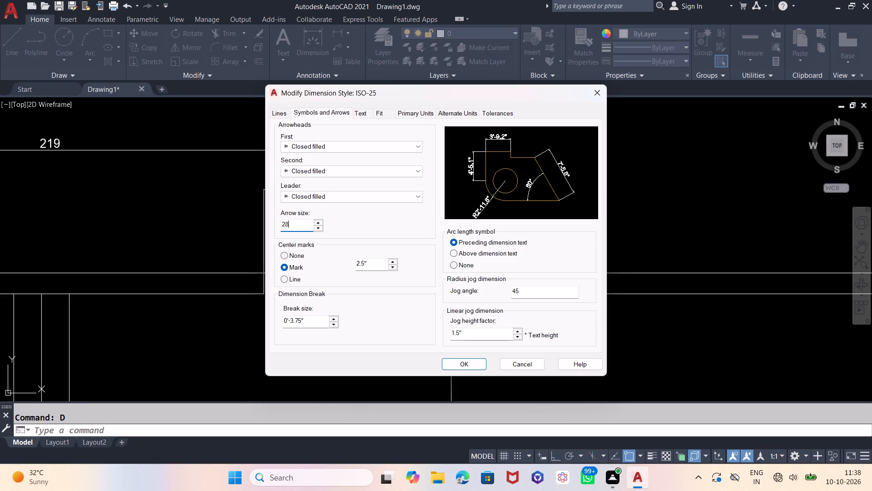
key(Return)
click(297, 222)
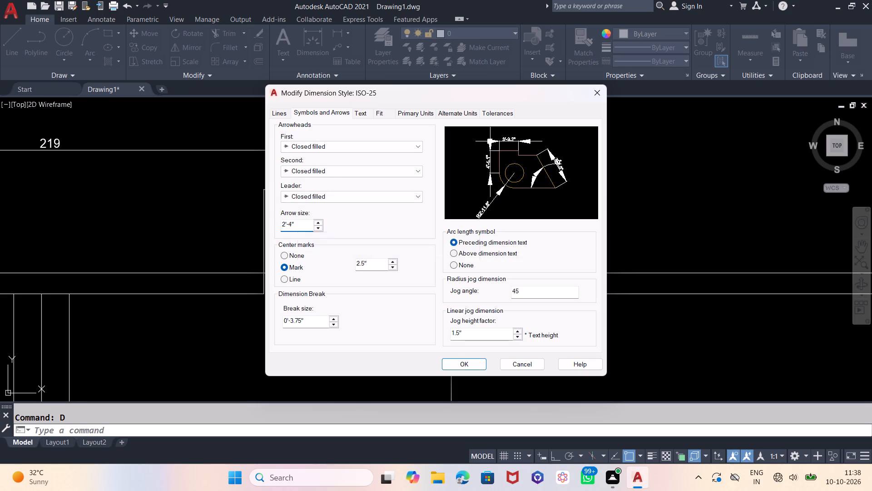
key(BackSpace)
key(BackSpace)
key(BackSpace)
key(BackSpace)
key(BackSpace)
key(BackSpace)
key(8)
key(Return)
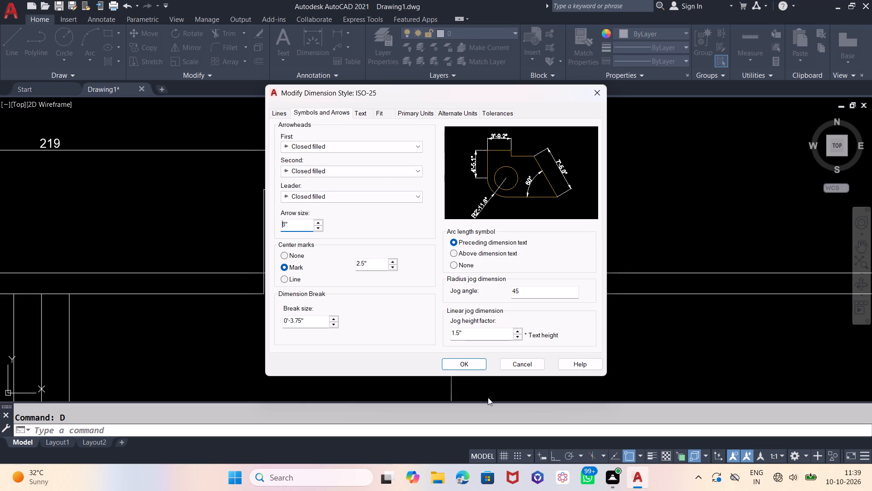
click(469, 366)
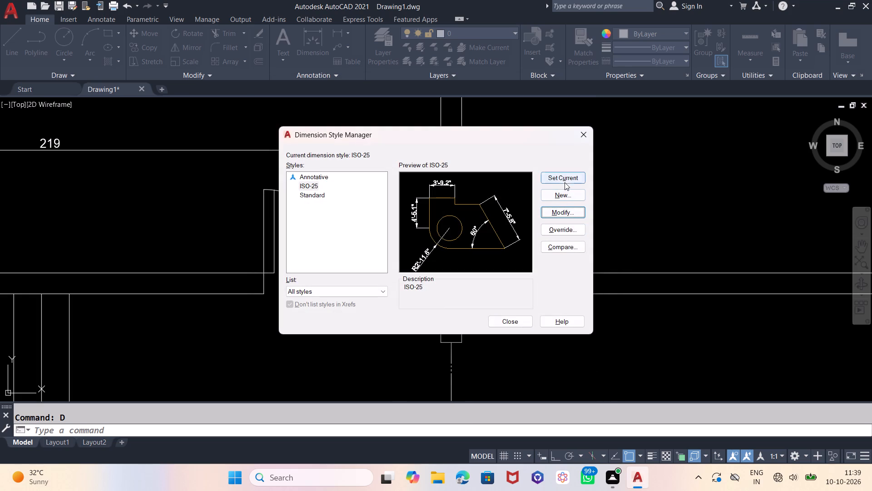
click(565, 178)
click(507, 321)
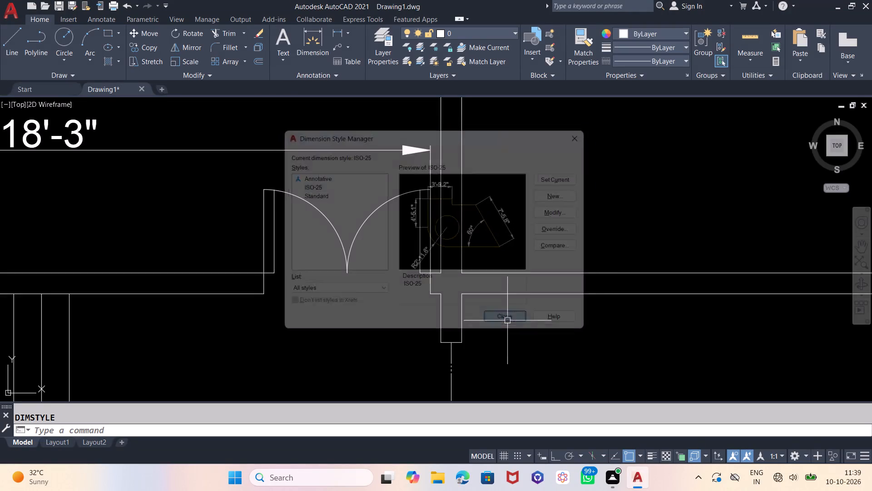
Add a vertical dimension between the large hall's inner northwest and southwest corners, placed inside the hall near its west wall.
scroll(546, 263, down, 2)
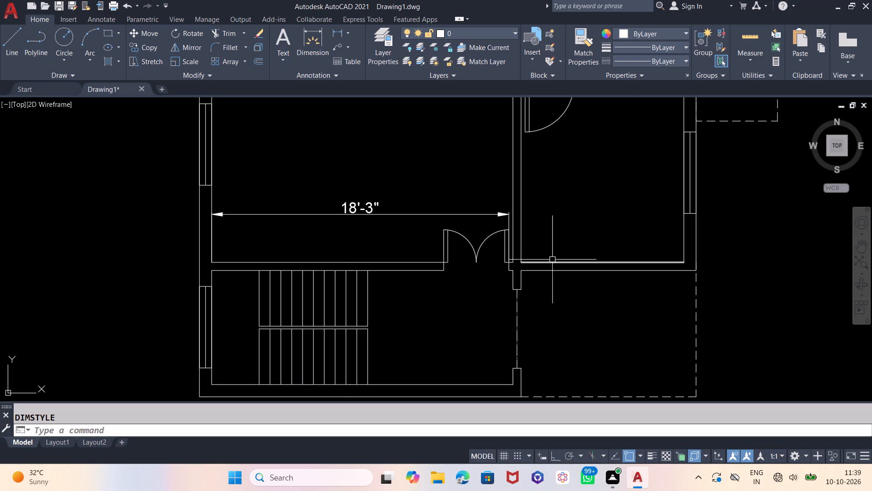
scroll(423, 337, down, 2)
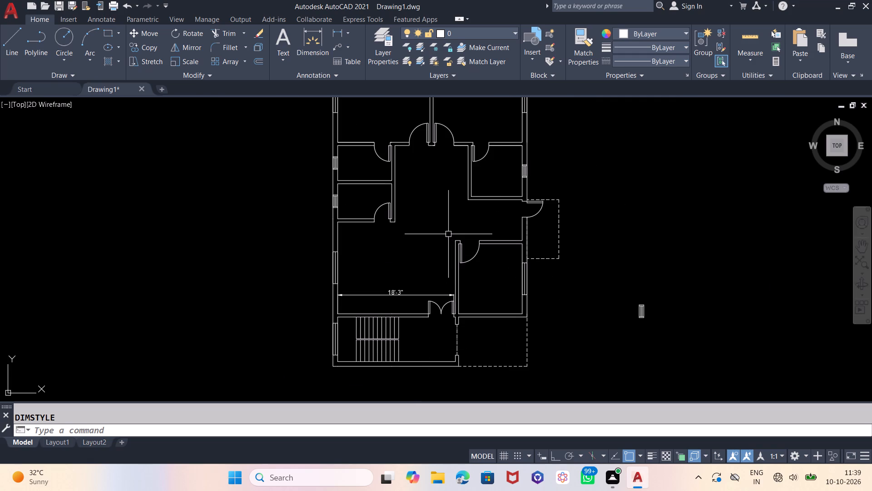
click(311, 43)
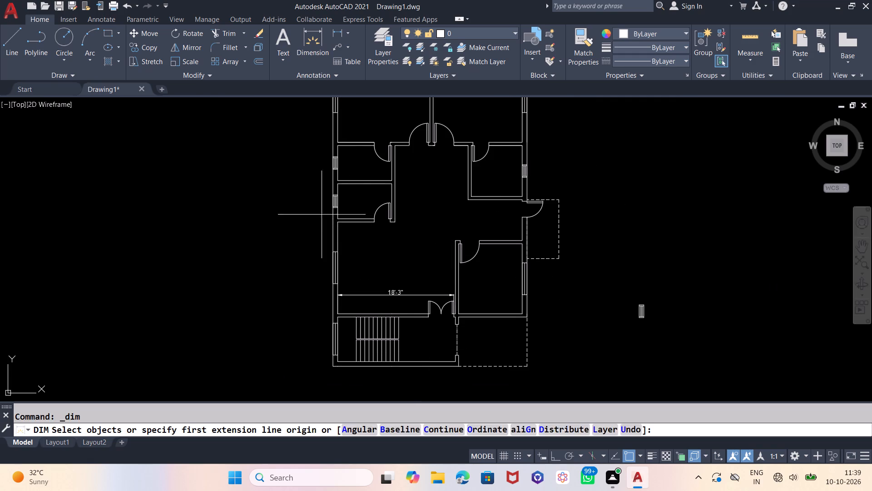
scroll(344, 230, up, 2)
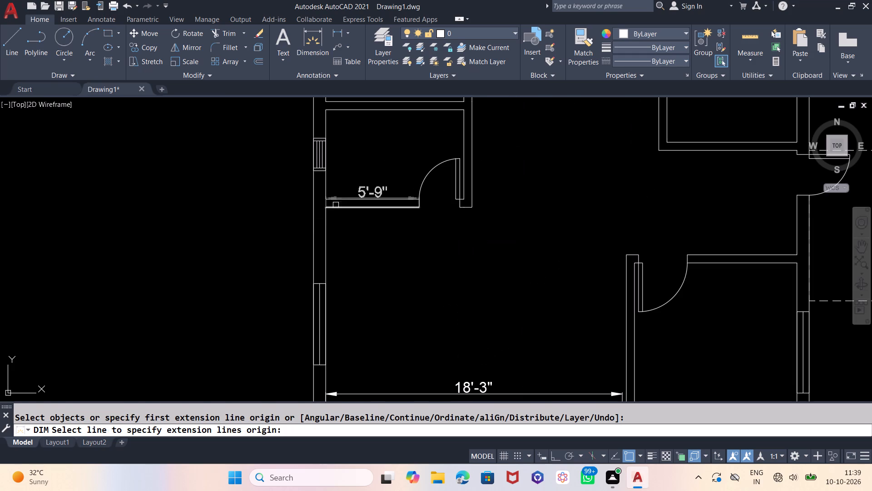
click(327, 206)
scroll(370, 148, down, 2)
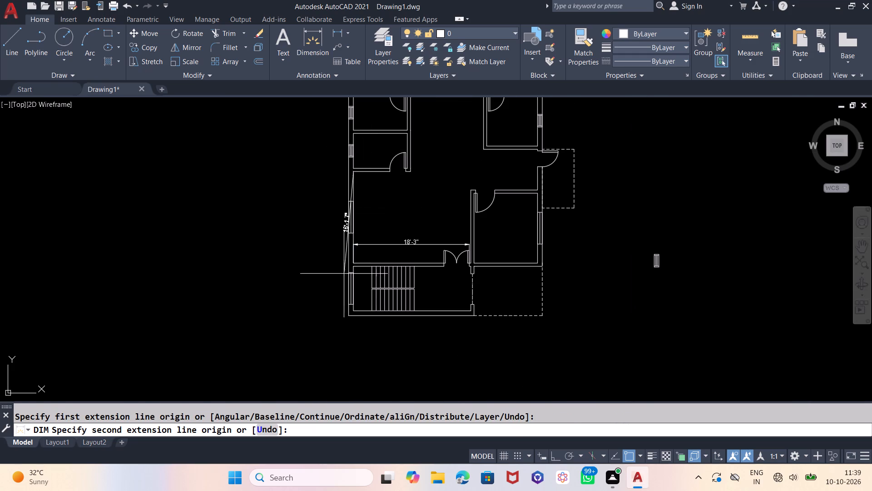
scroll(342, 278, up, 3)
click(382, 222)
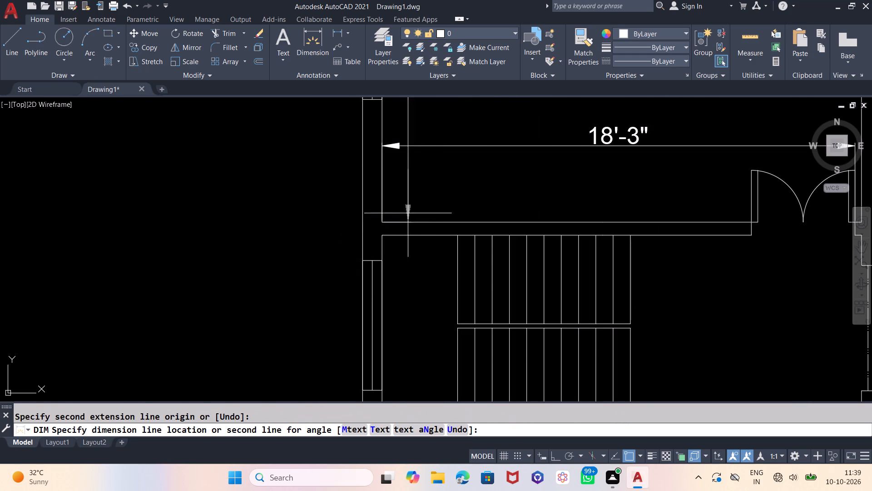
click(431, 205)
scroll(318, 341, down, 1)
scroll(266, 374, down, 1)
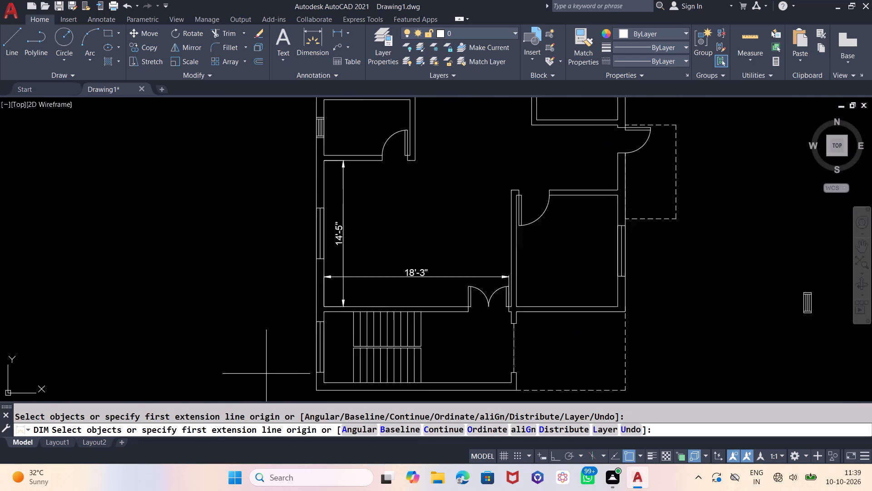
scroll(266, 374, down, 1)
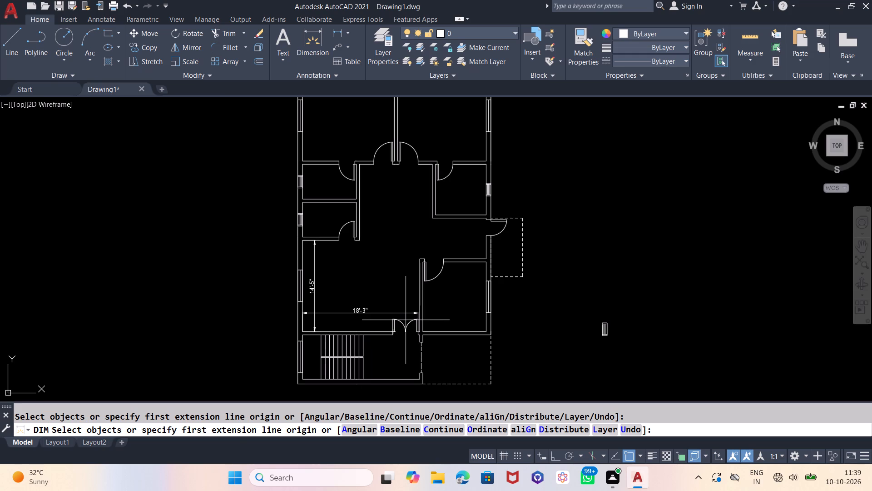
key(Escape)
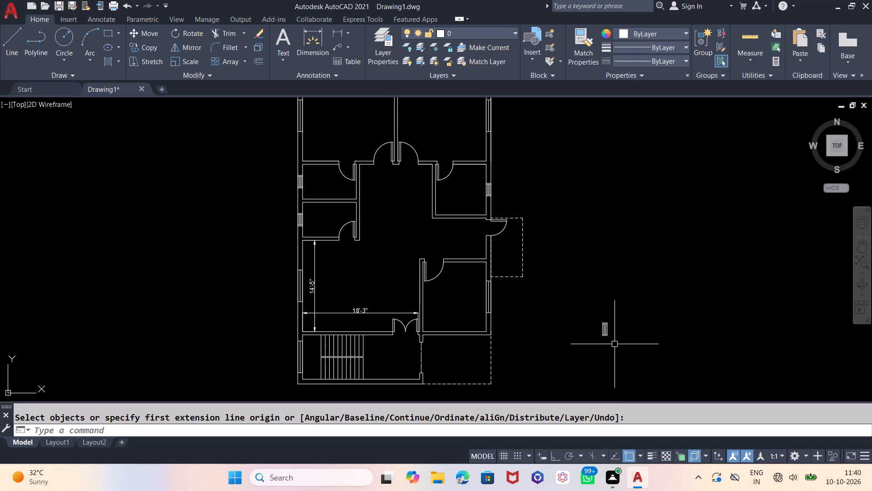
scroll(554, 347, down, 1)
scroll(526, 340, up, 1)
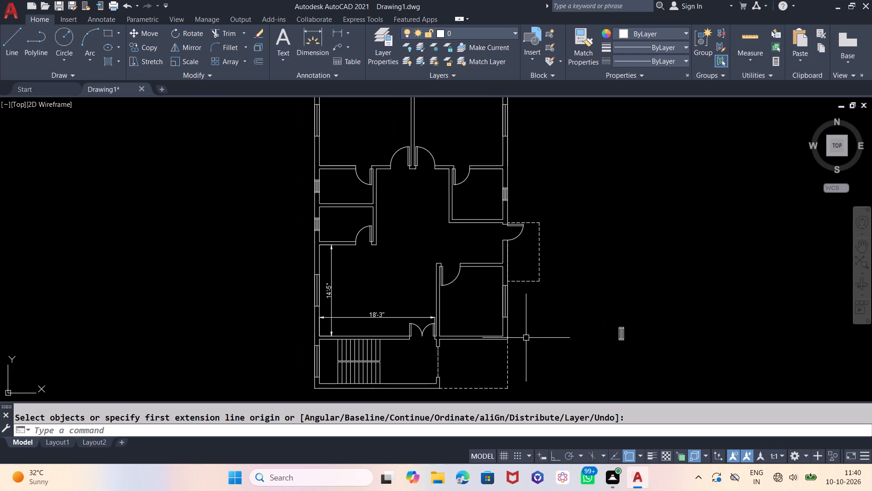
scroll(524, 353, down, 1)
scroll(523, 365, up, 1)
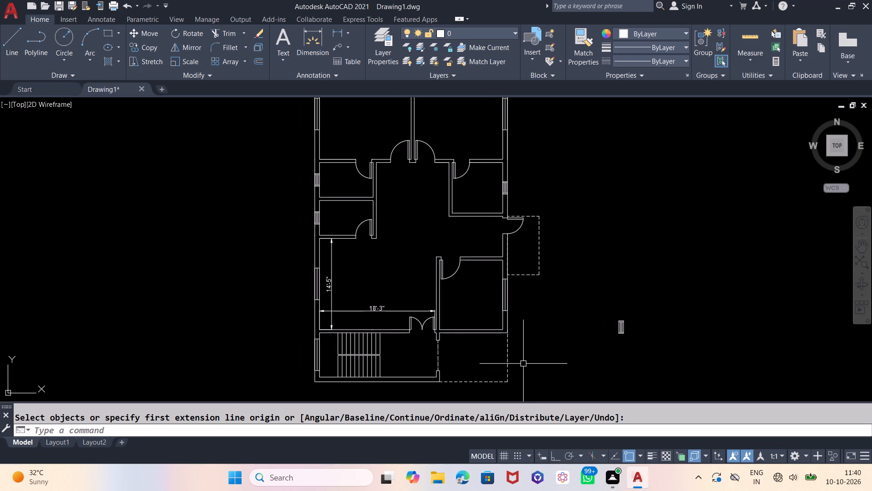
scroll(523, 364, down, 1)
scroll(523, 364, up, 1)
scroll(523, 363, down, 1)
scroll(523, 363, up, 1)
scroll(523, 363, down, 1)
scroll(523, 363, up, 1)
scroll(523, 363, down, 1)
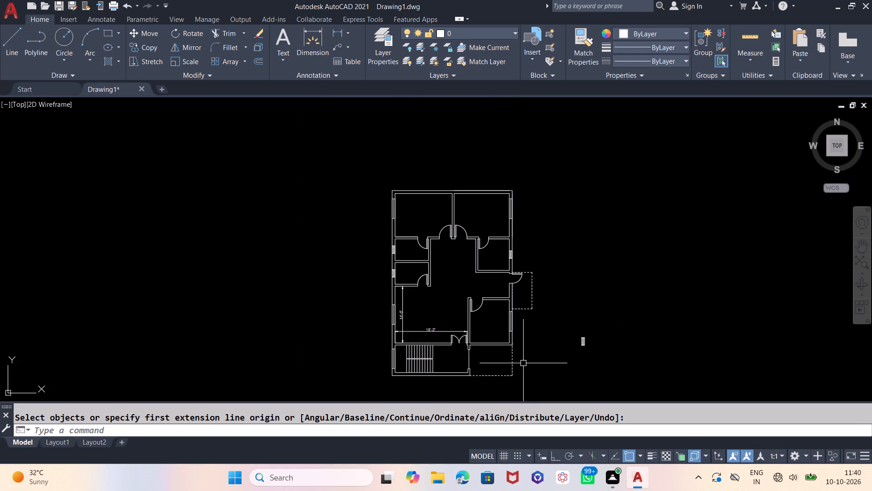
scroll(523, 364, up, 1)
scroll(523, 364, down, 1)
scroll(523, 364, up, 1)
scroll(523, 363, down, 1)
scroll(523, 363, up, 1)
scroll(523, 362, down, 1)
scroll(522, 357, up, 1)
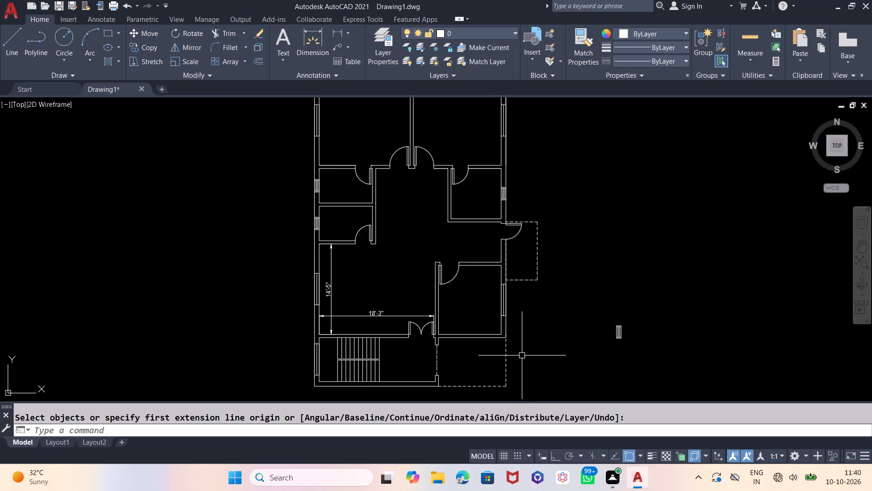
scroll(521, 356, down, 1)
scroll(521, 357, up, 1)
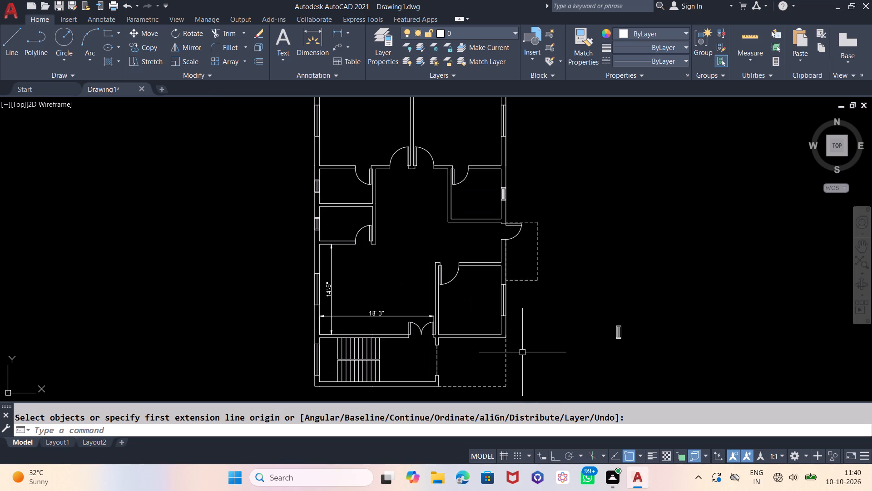
Insert the Toilet - top block from DesignCenter's House Designer blocks into the empty space east of the plan.
text(DC)
key(Return)
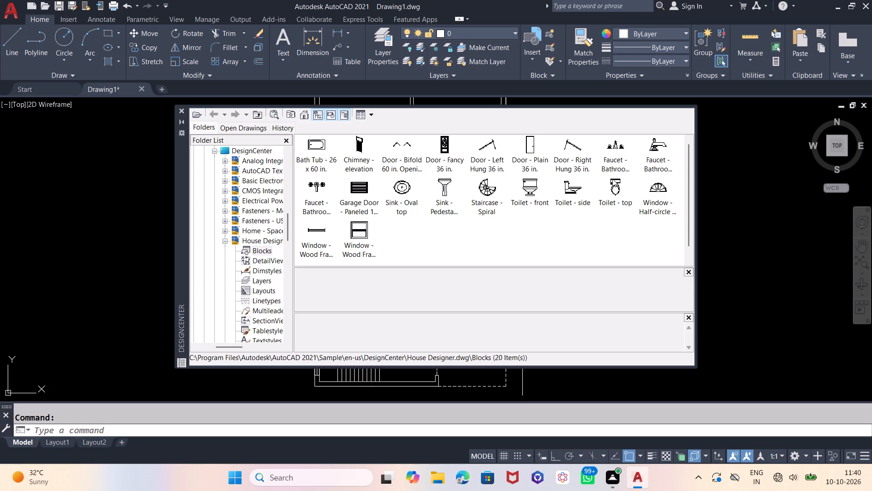
drag(612, 179, 753, 184)
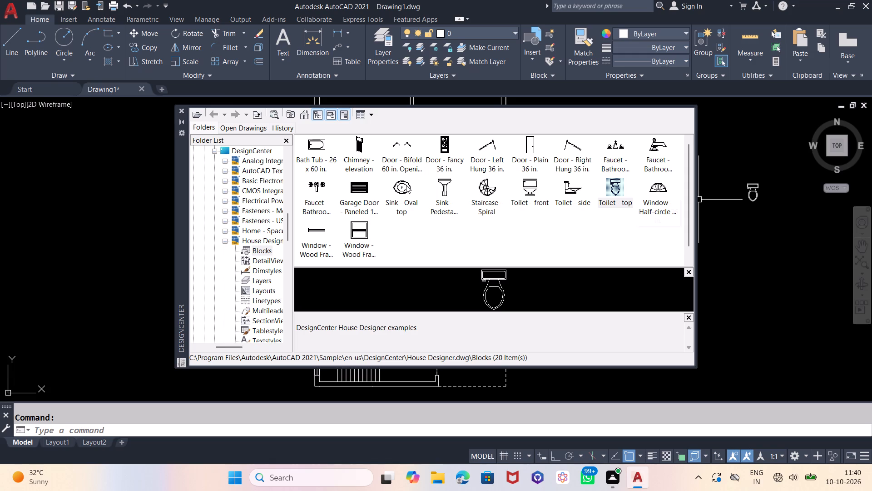
Insert the Sink - Oval top block from the House Designer blocks into the empty space just below the toilet.
drag(403, 185, 412, 194)
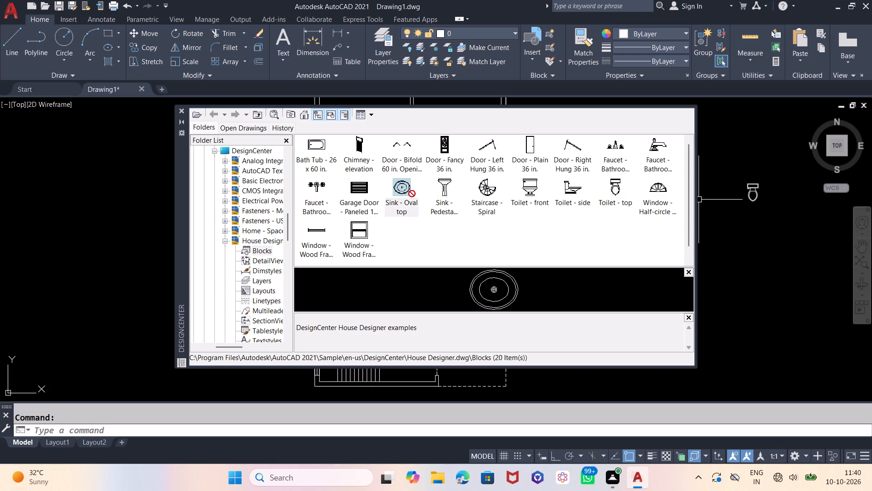
drag(412, 194, 785, 247)
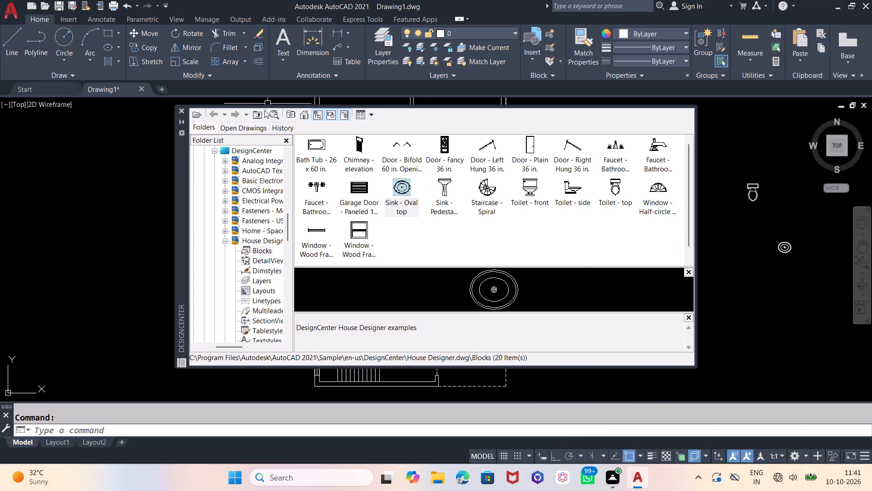
Insert the Bed - Queen block from DesignCenter's Home - Space Planner blocks into the empty space northwest of the plan.
click(307, 112)
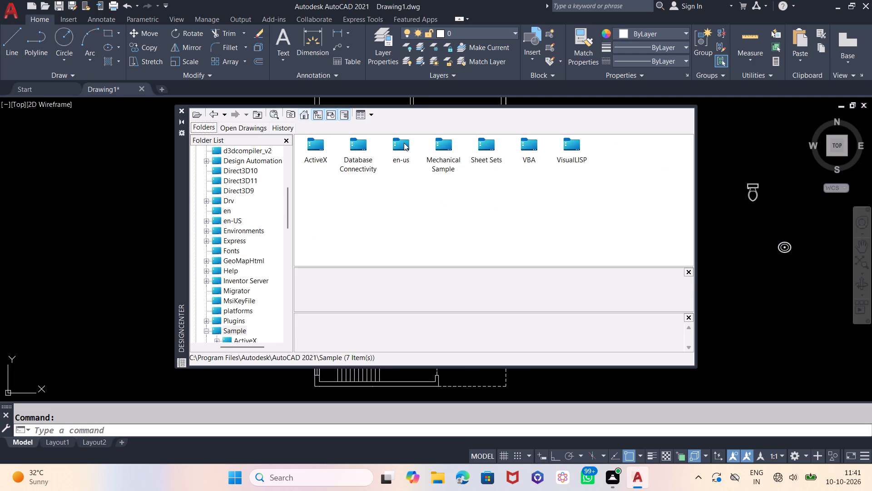
double_click(404, 143)
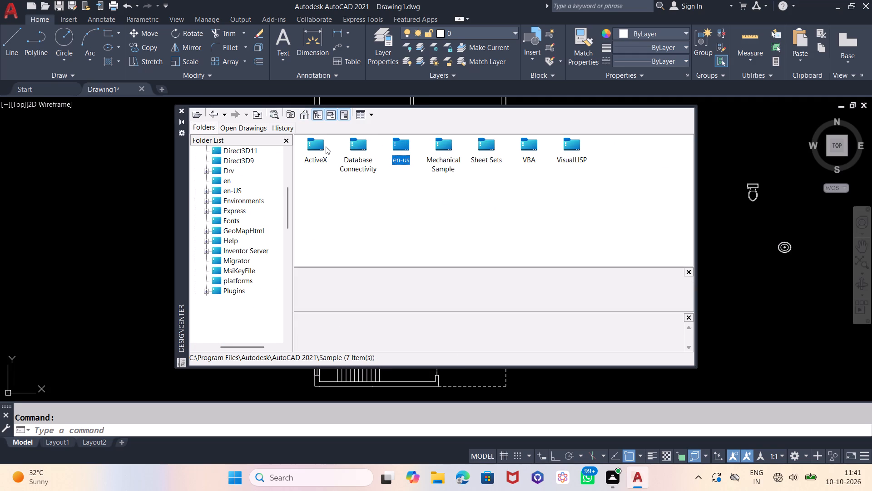
double_click(316, 144)
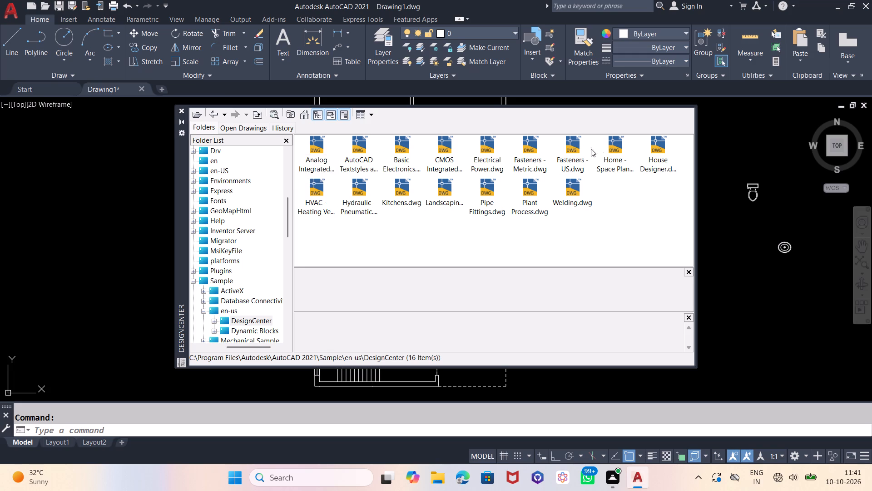
double_click(611, 152)
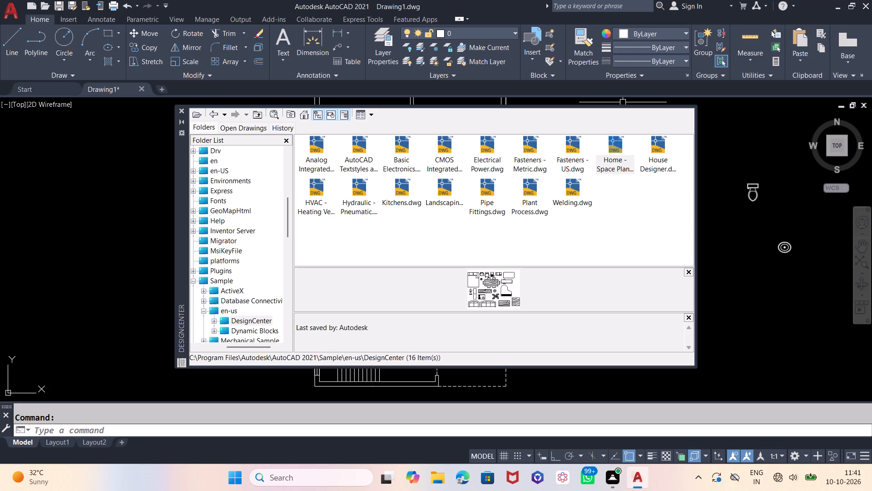
double_click(619, 138)
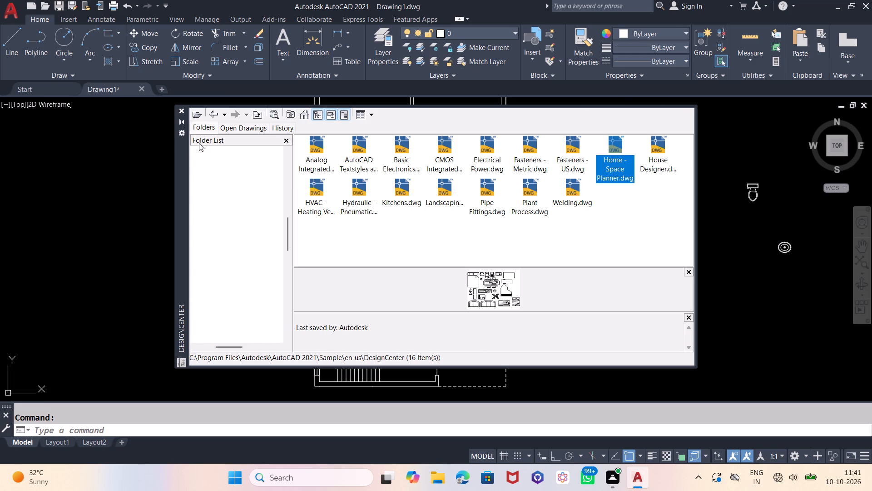
click(319, 140)
click(319, 140)
double_click(319, 140)
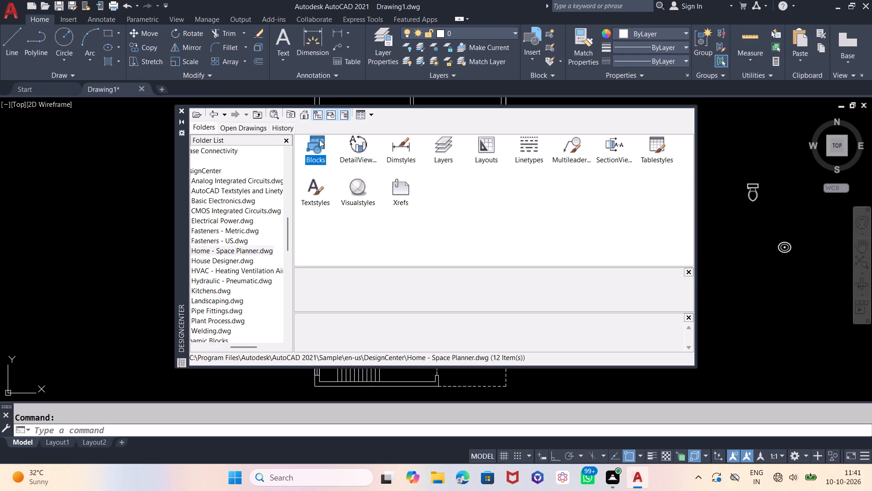
click(313, 143)
drag(315, 137, 293, 153)
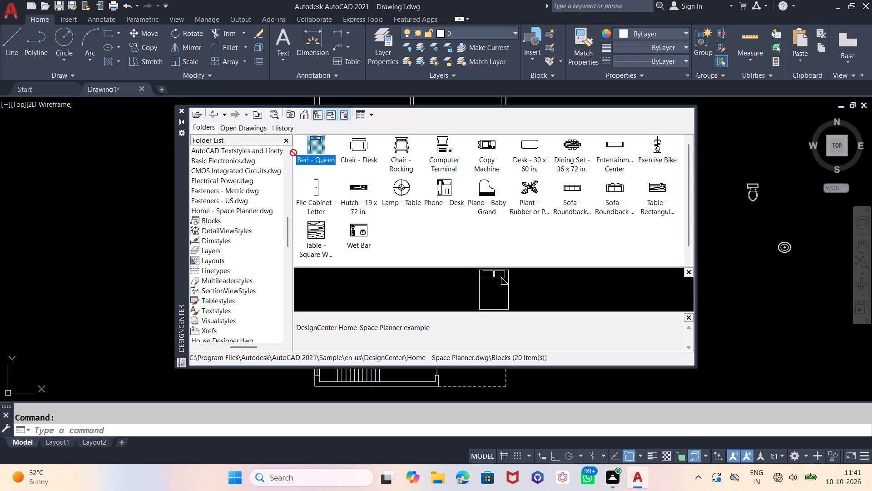
drag(293, 153, 91, 135)
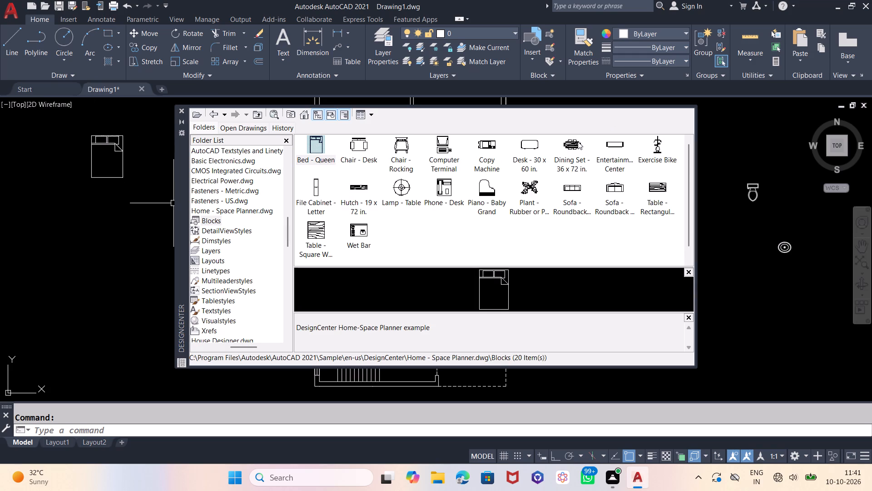
Insert the Dining Set - 36 x 72 in. block from the Home - Space Planner blocks just west of the bed.
drag(576, 140, 54, 155)
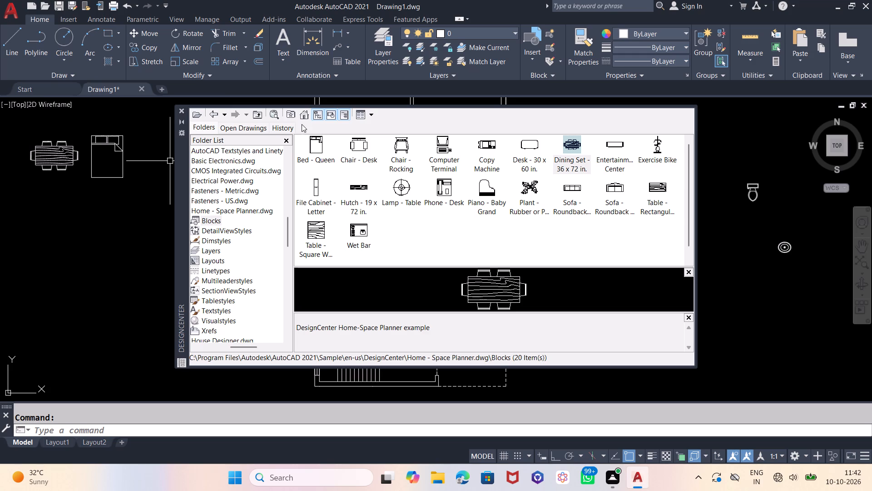
Insert the Sink-single - 30 in top block from DesignCenter's Kitchens blocks east of the plan, below the oval sink.
click(303, 110)
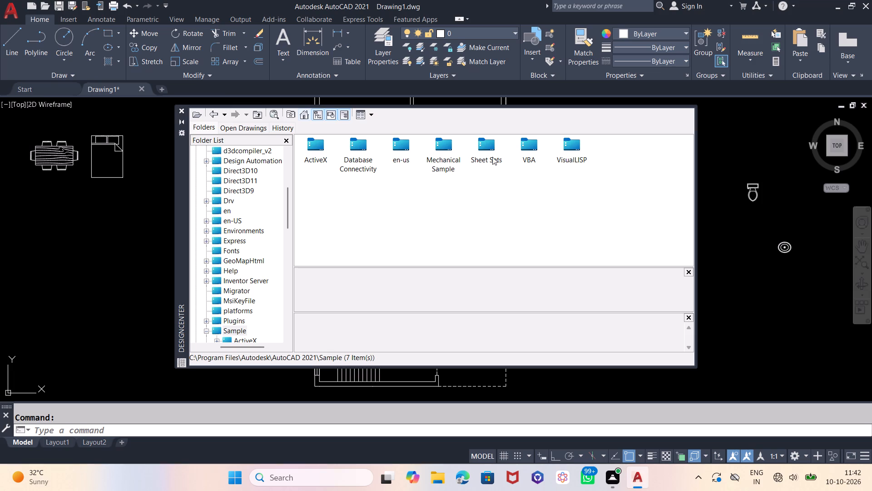
double_click(398, 143)
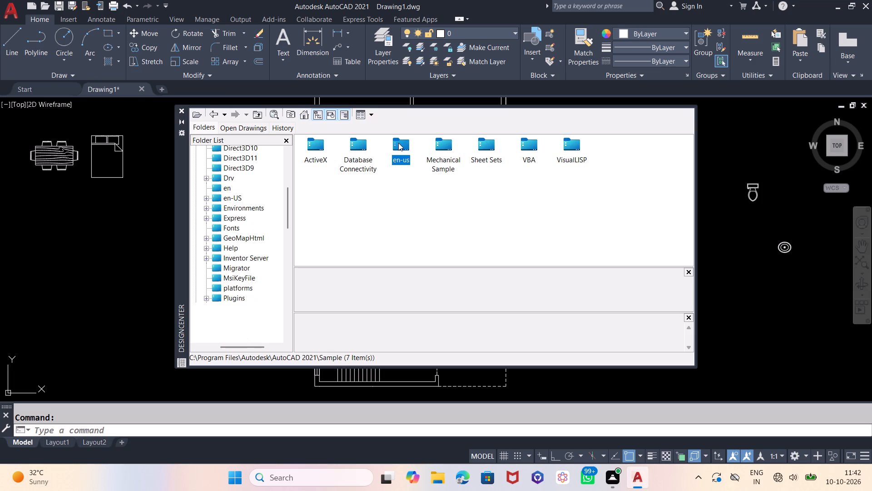
double_click(316, 142)
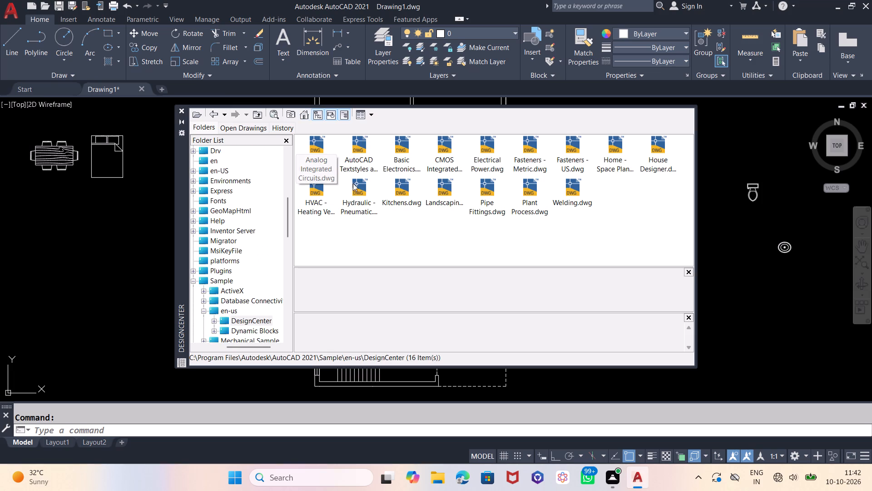
double_click(405, 188)
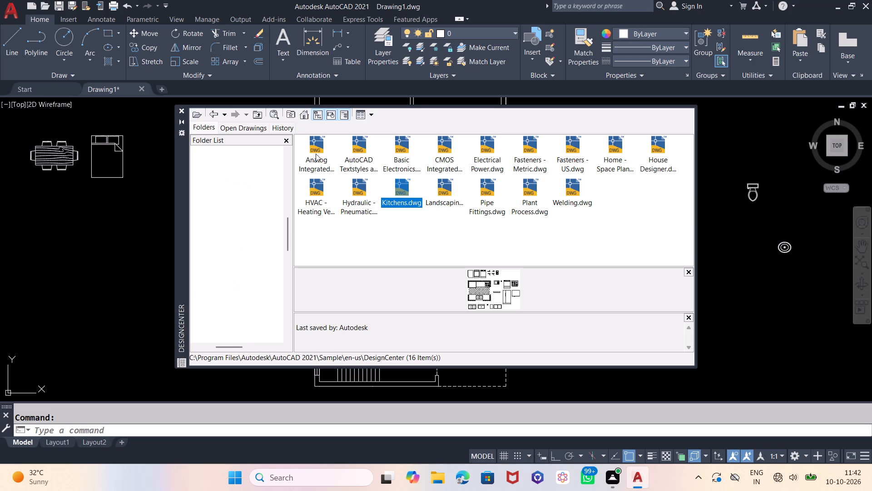
double_click(308, 146)
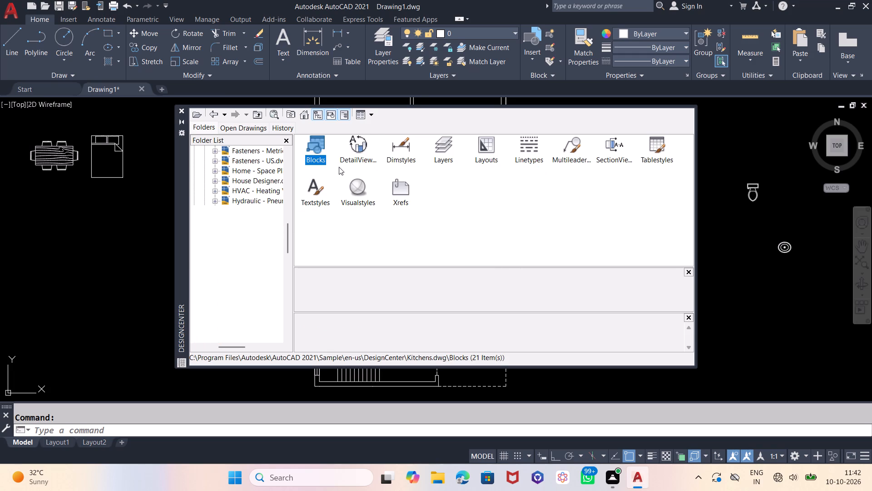
drag(317, 231, 763, 319)
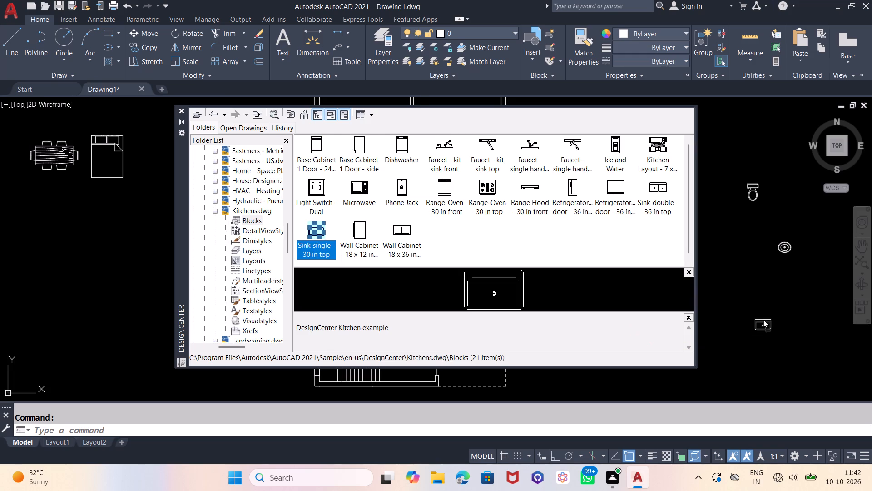
drag(763, 319, 763, 320)
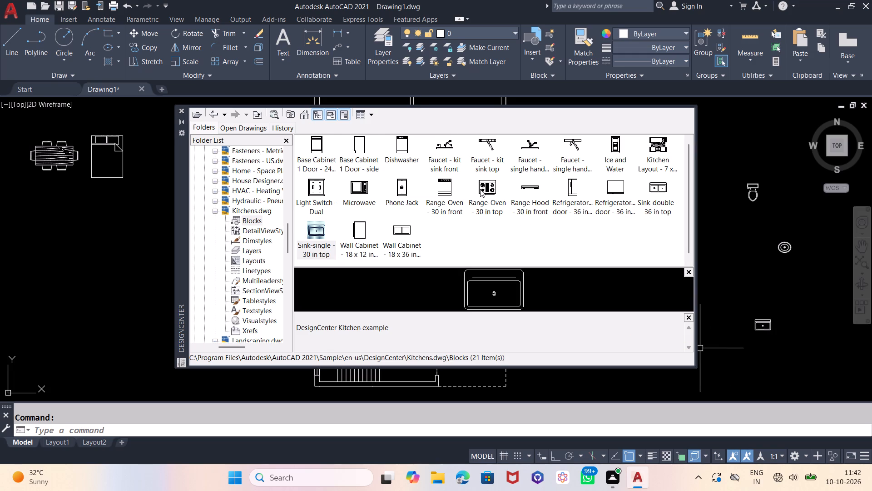
Insert the Range-Oven - 30 in top block between the oval sink and the kitchen sink, and close DesignCenter.
drag(483, 187, 778, 292)
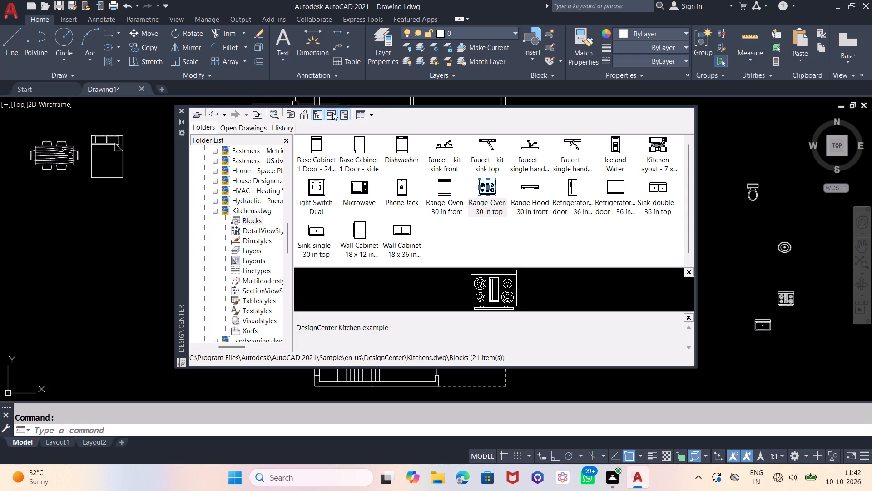
click(181, 110)
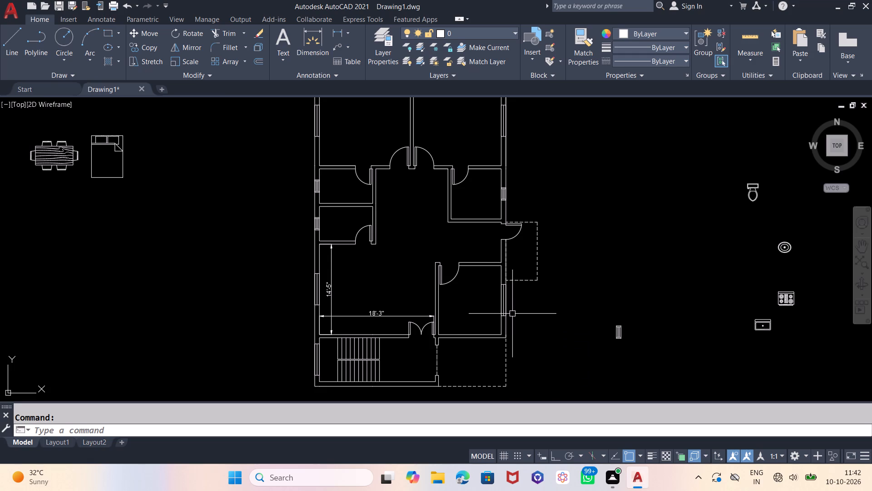
Offset the inner east and south wall lines of the room beside the large hall 2' into the room as counter edges.
key(o)
key(Return)
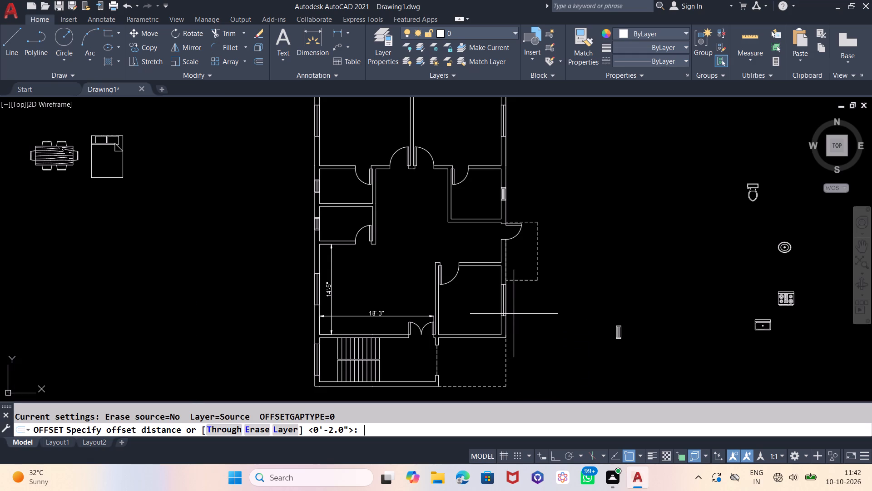
text(2')
key(Return)
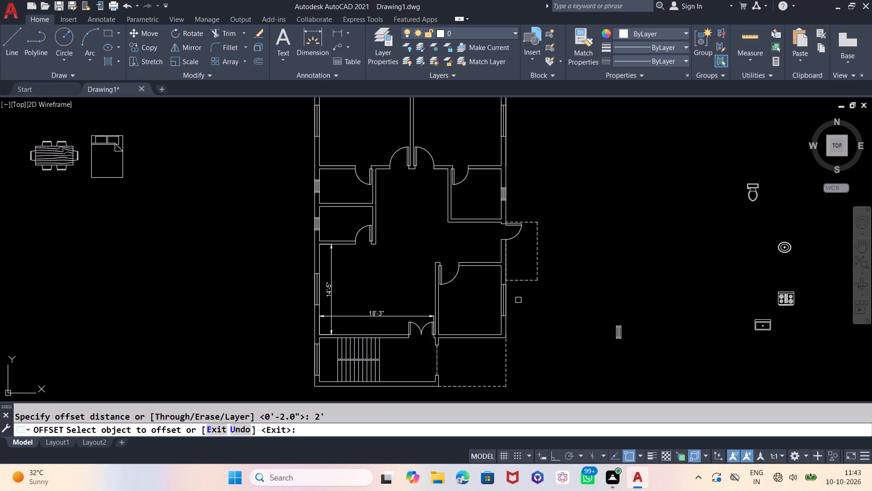
scroll(500, 282, up, 1)
click(502, 275)
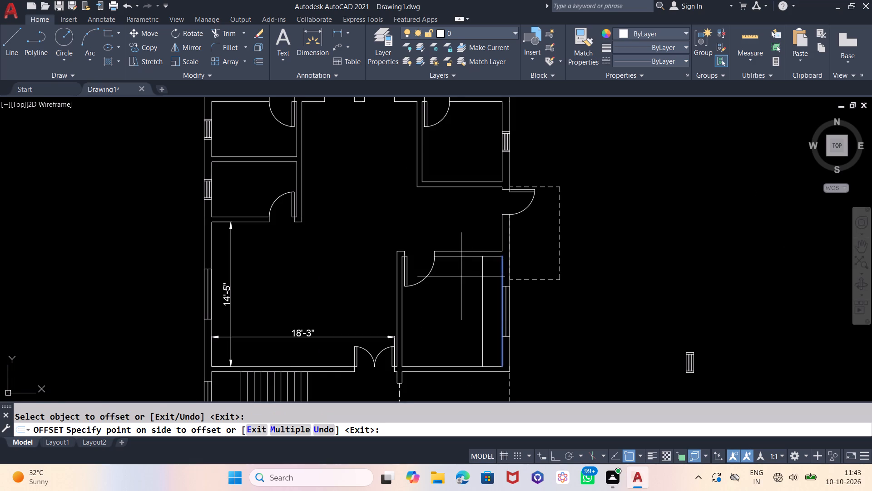
click(461, 276)
click(468, 364)
click(467, 327)
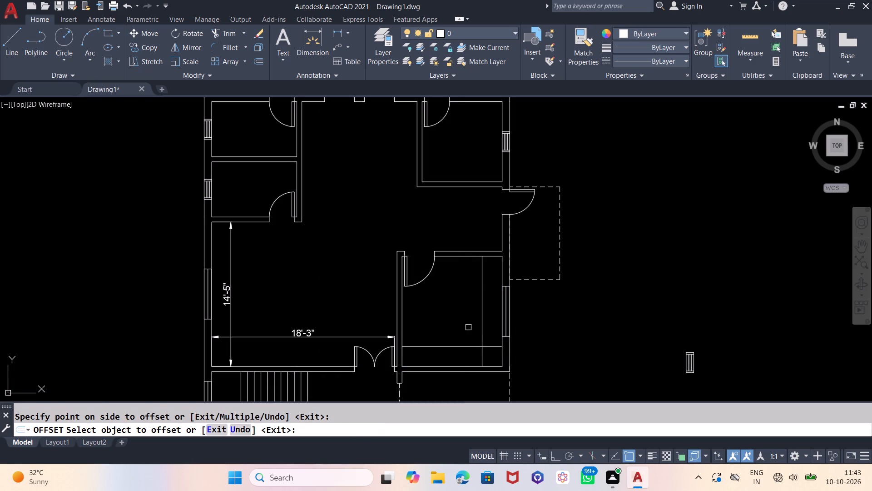
key(Escape)
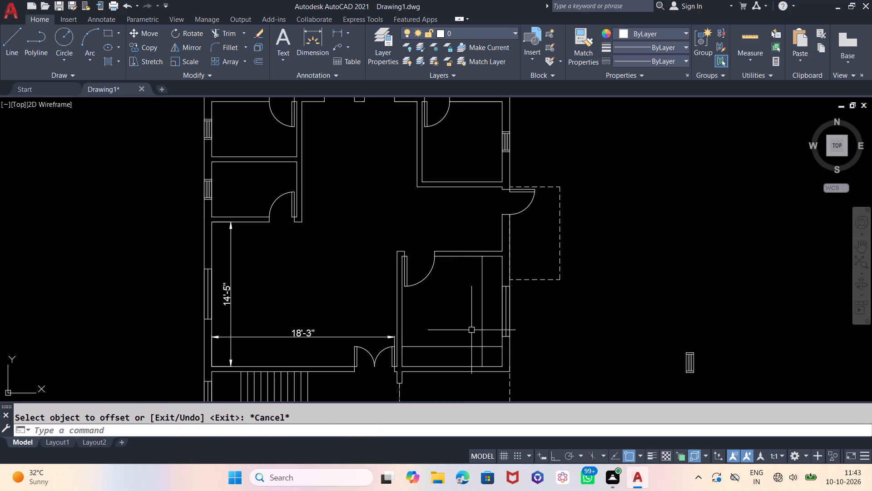
Trim the overlapping ends of the two counter lines so they meet in a clean corner near the room's southeast corner.
text(TR)
key(Return)
key(Return)
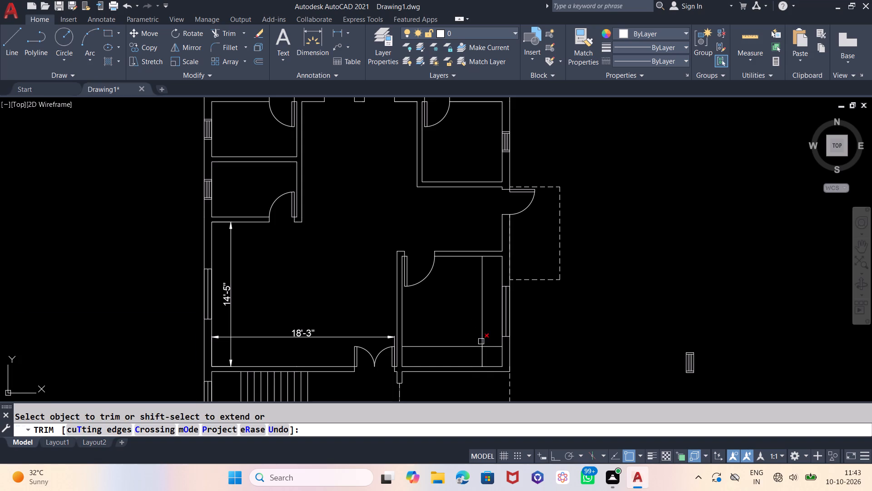
click(496, 348)
drag(486, 355, 480, 356)
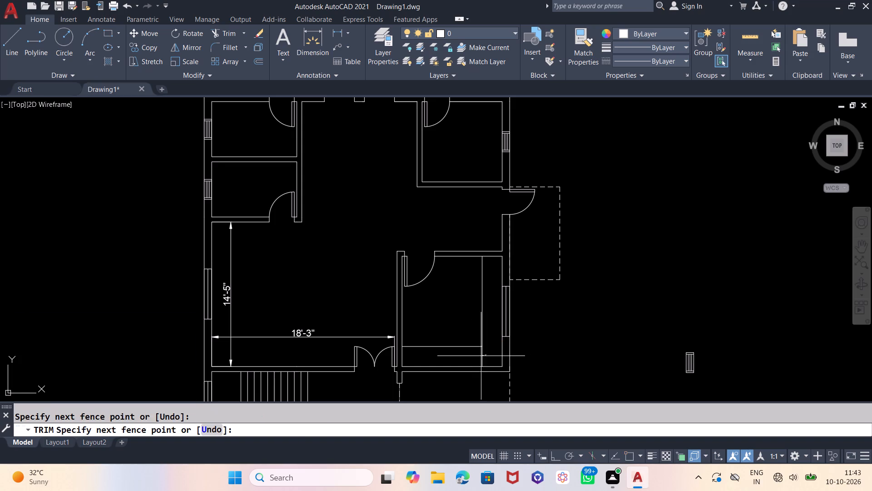
drag(480, 356, 476, 358)
click(476, 358)
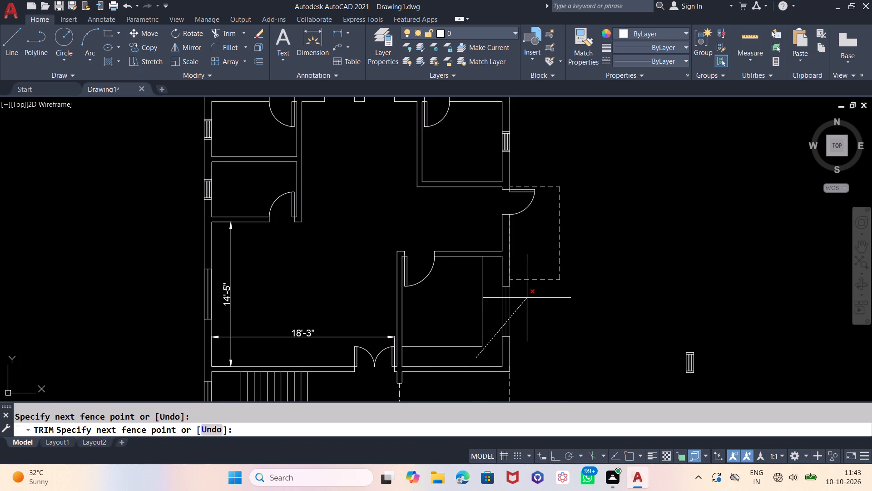
click(490, 356)
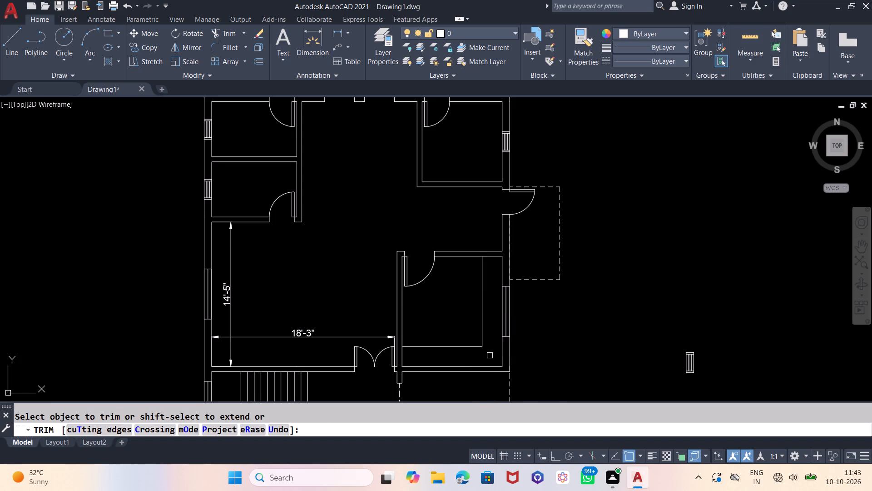
key(Escape)
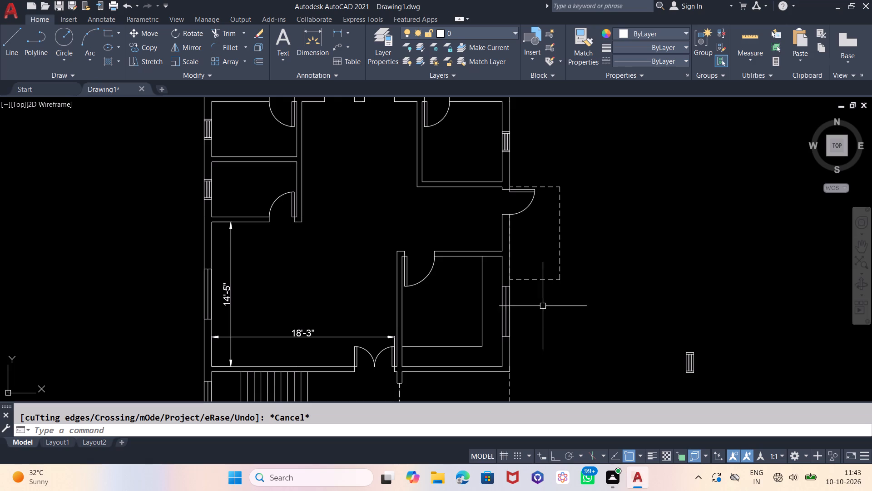
Select the queen bed block northwest of the plan.
scroll(482, 281, down, 1)
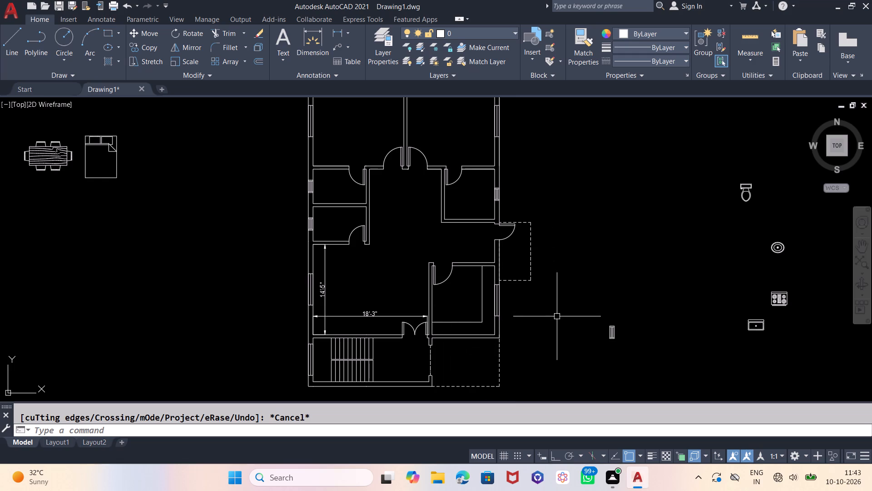
click(126, 124)
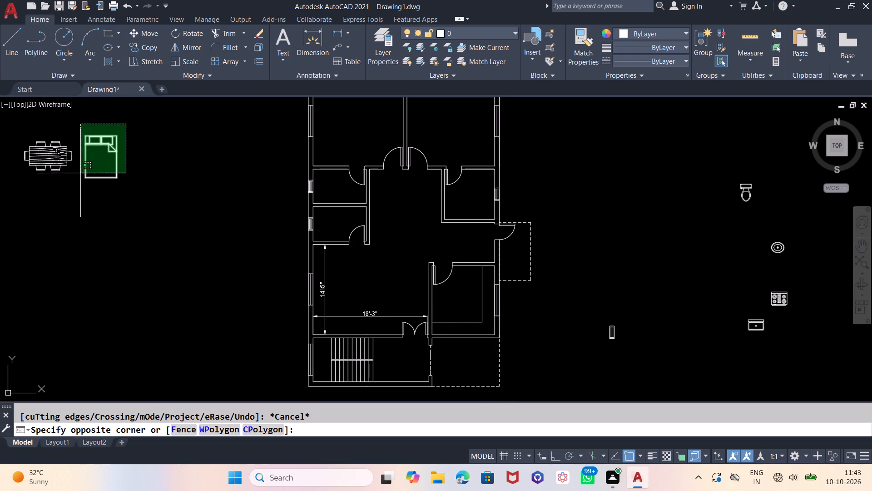
click(79, 194)
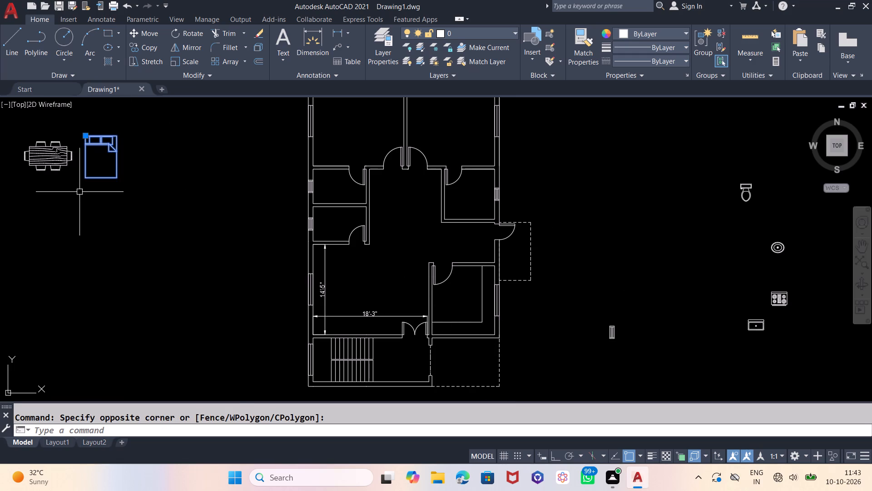
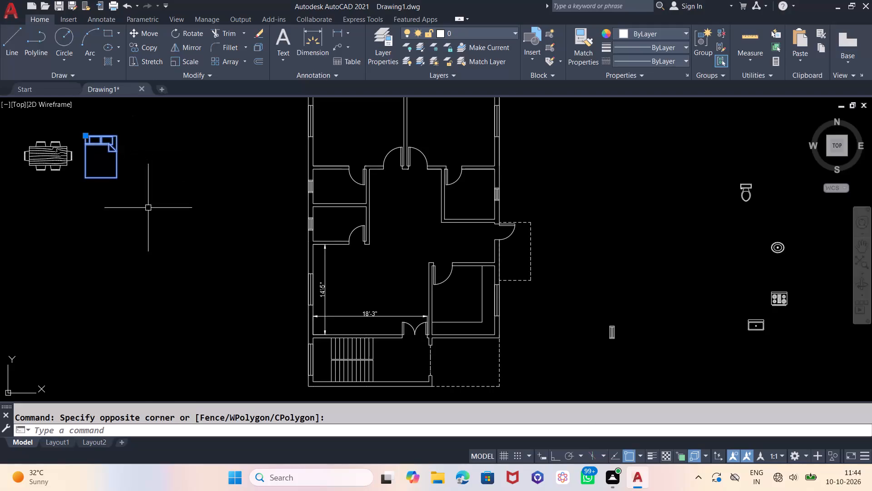
Rotate the selected queen bed block 90° counterclockwise so its pillows point west.
scroll(152, 279, down, 1)
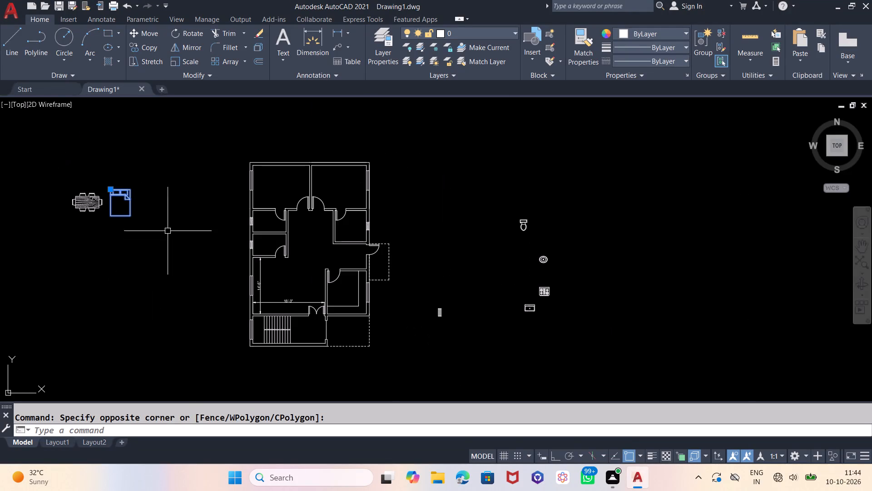
scroll(174, 148, up, 1)
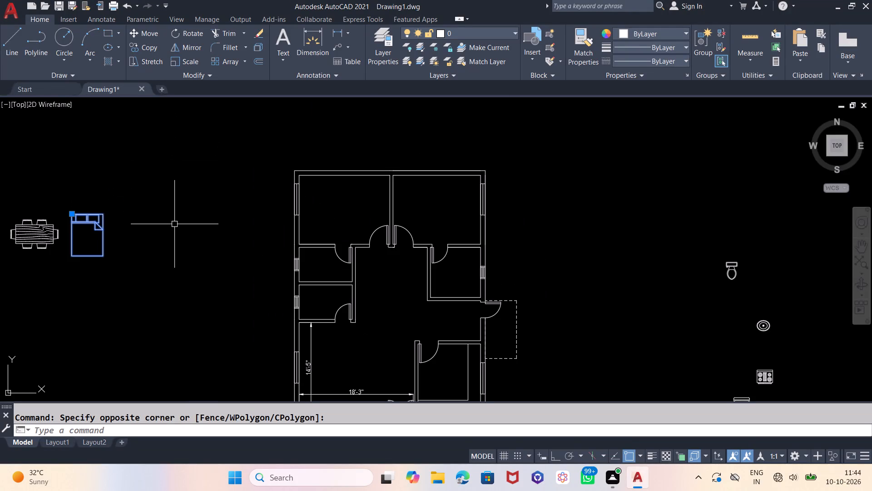
key(r)
key(o)
key(Return)
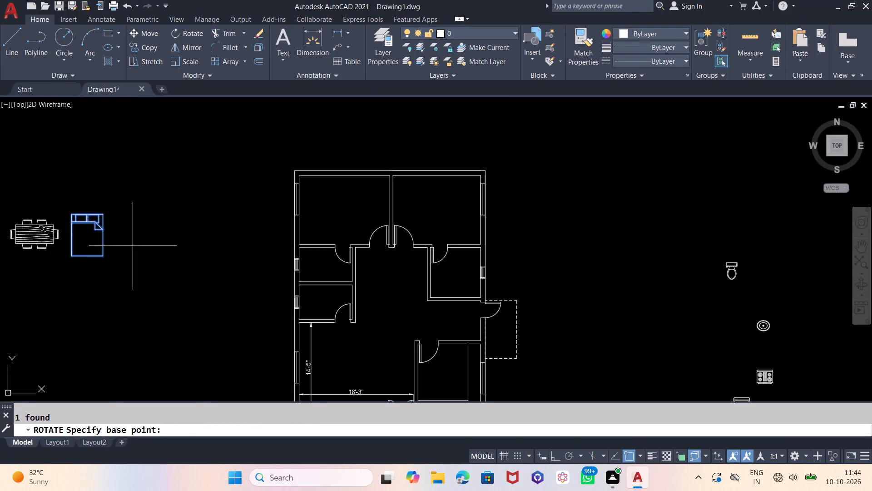
click(96, 272)
key(F8)
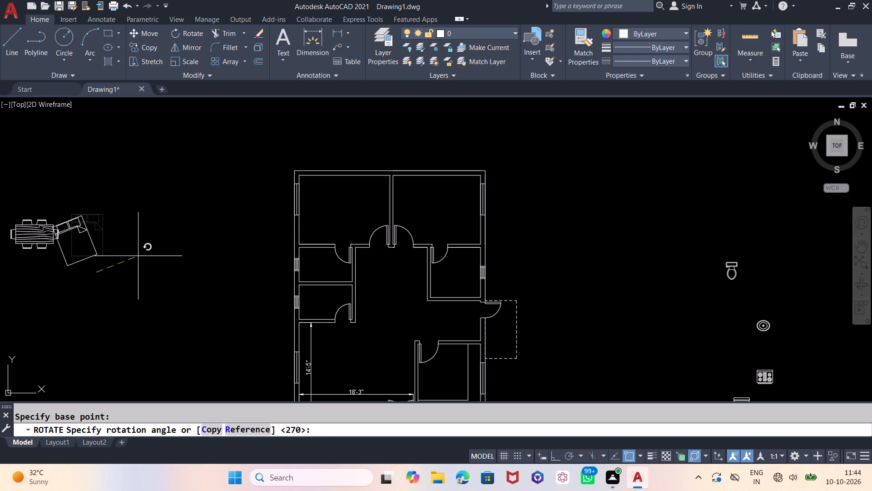
click(135, 216)
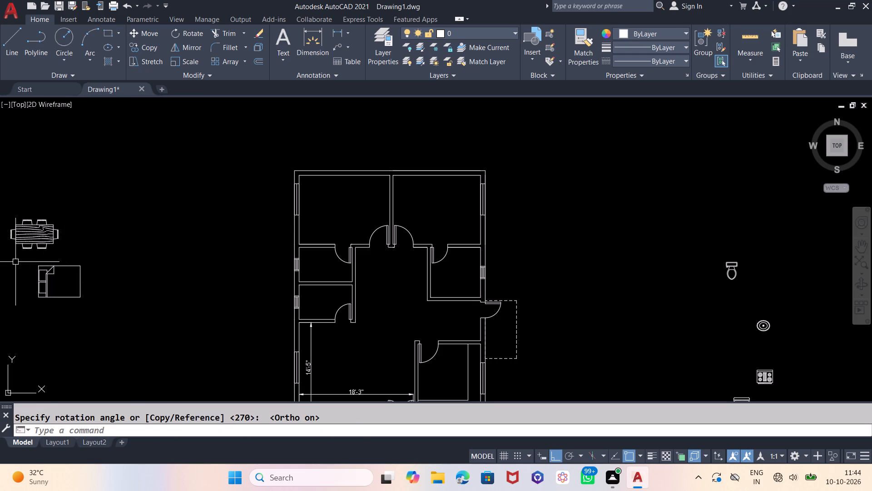
Copy the rotated bed about 18' straight east, between the original and the floor plan.
click(15, 262)
click(118, 314)
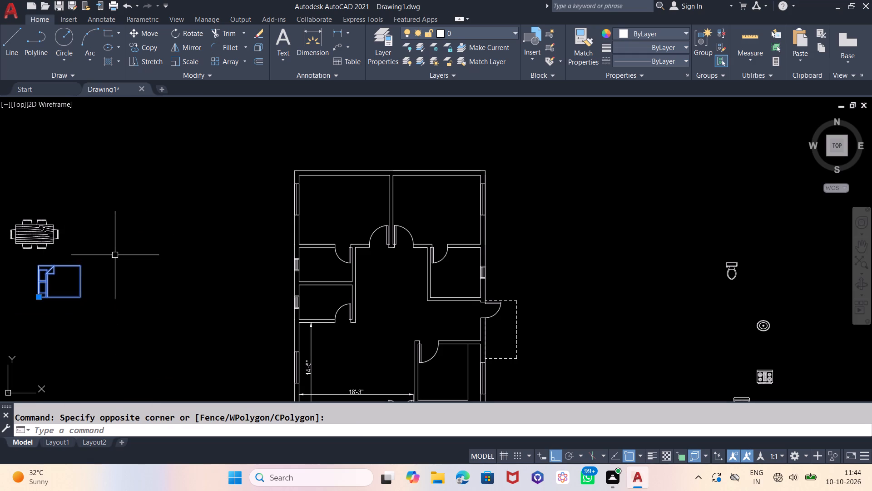
key(c)
key(p)
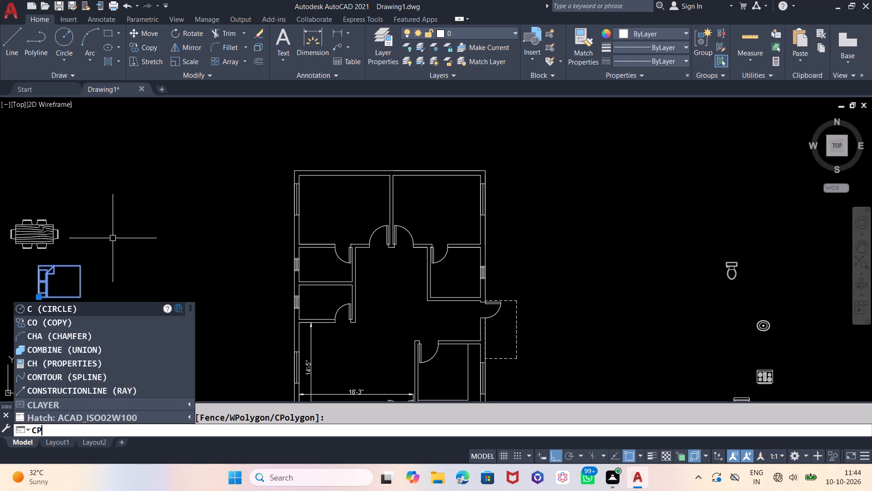
key(Return)
drag(113, 238, 122, 234)
click(227, 245)
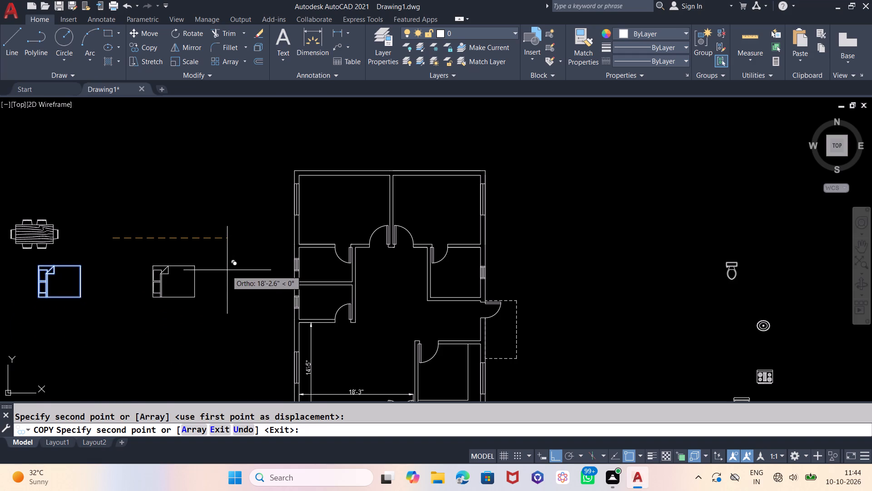
key(Escape)
Rotate the copied bed 180° so its pillows point east.
click(214, 245)
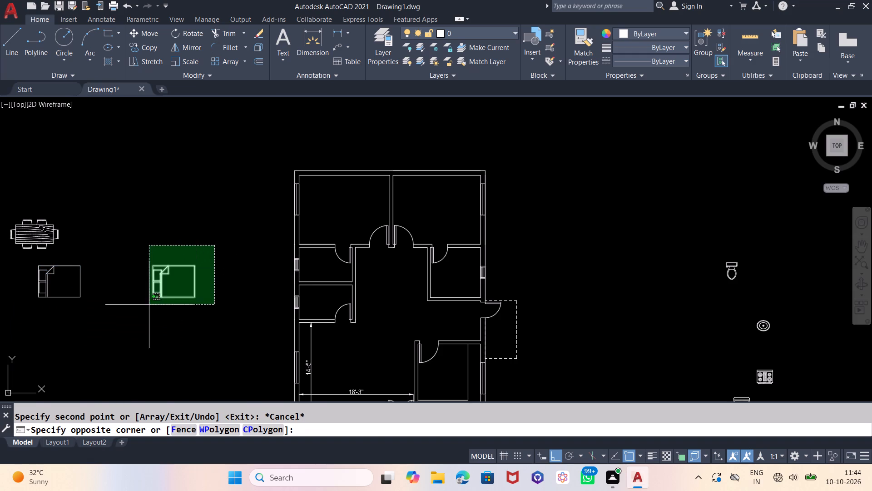
click(144, 314)
text(RO)
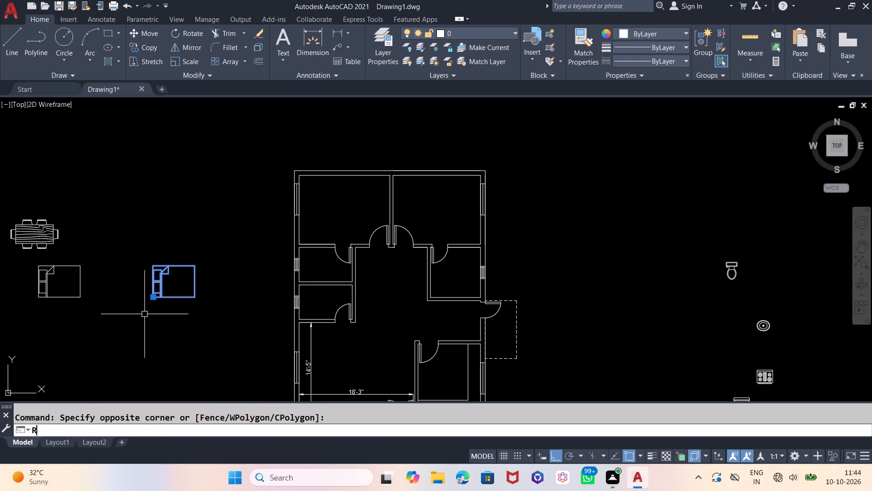
key(Return)
drag(141, 340, 141, 332)
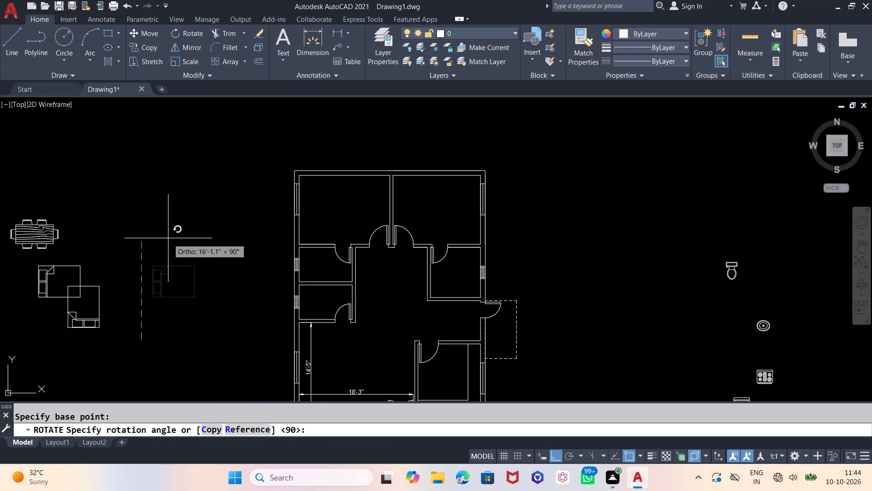
click(45, 327)
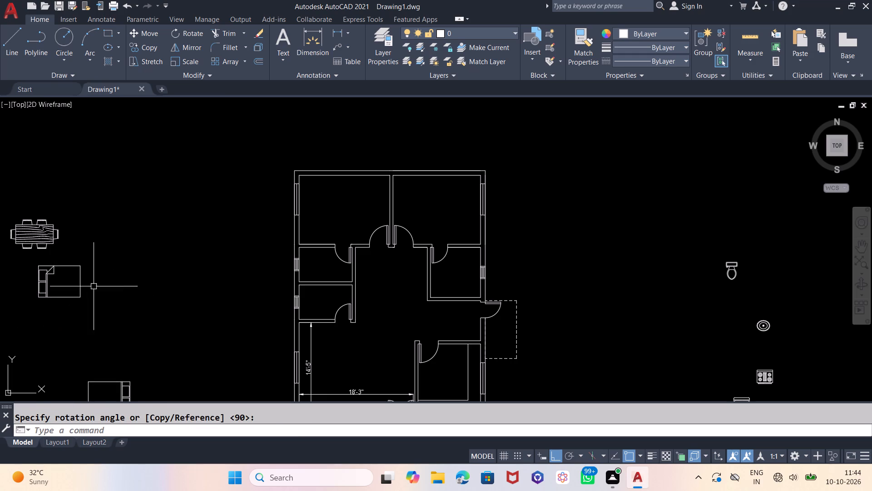
Move the bed with west-facing pillows into the northwest bedroom, with its headboard near the west wall window.
click(90, 240)
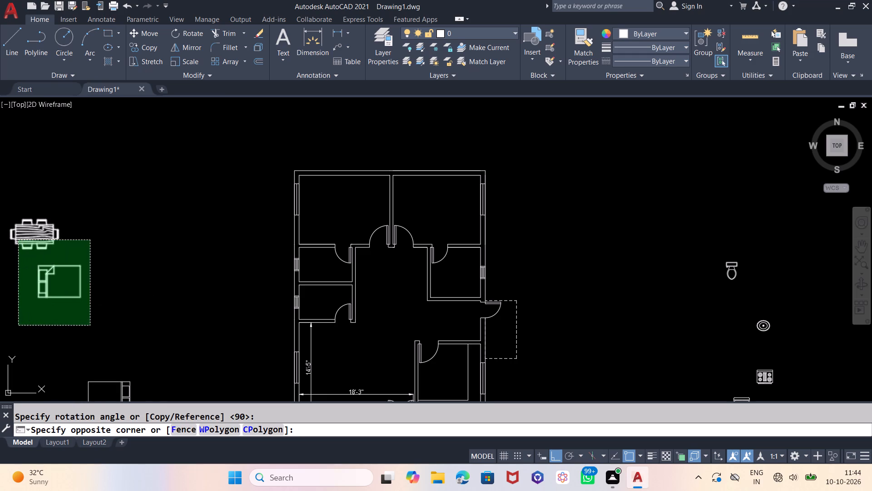
click(18, 326)
shift+click(36, 234)
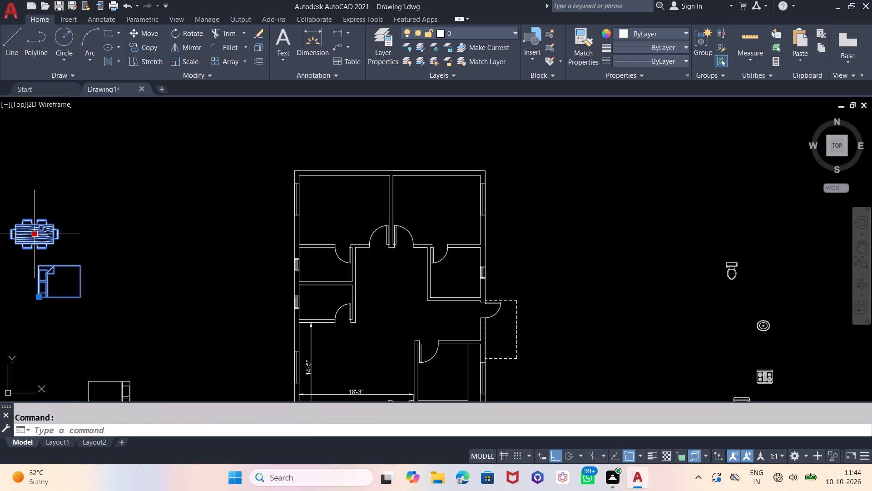
shift+click(55, 230)
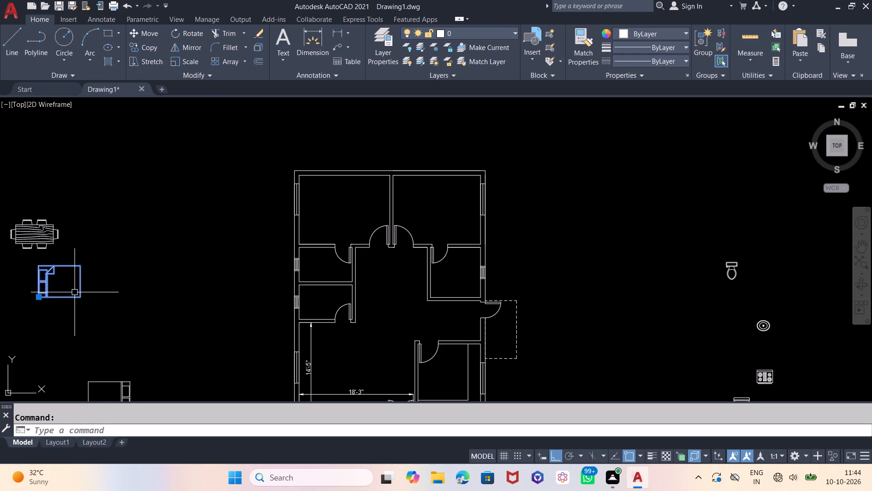
key(m)
key(Return)
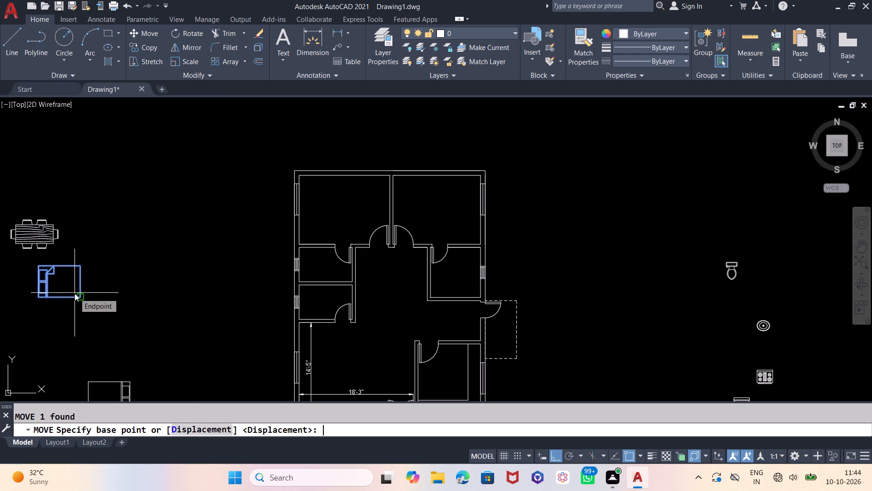
key(F8)
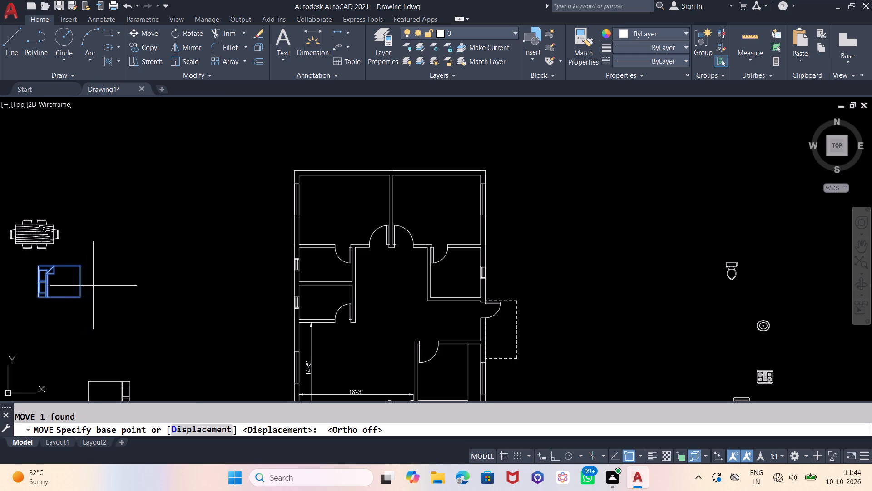
click(93, 286)
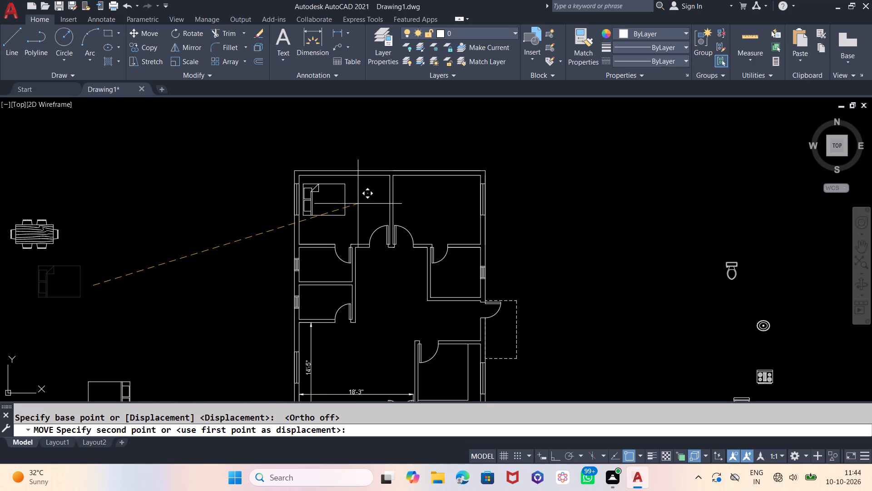
click(356, 204)
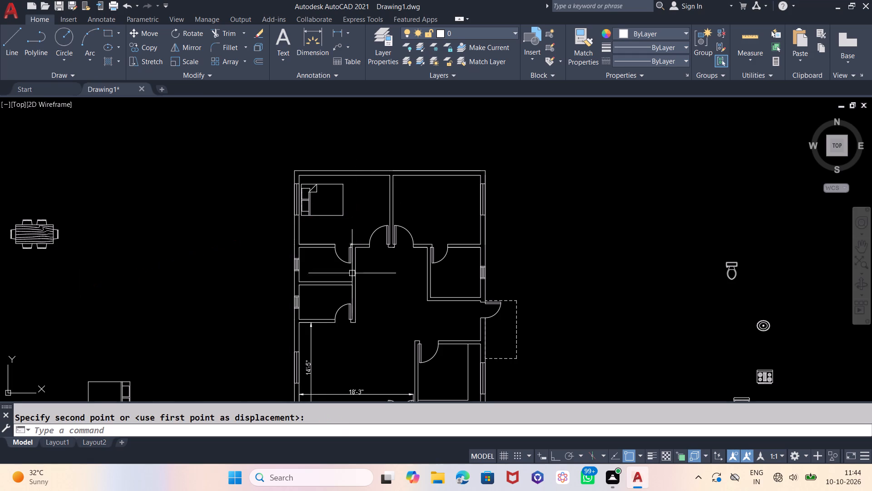
Move the bed with east-facing pillows into the northeast bedroom, with its headboard near the east wall window.
scroll(384, 132, down, 1)
scroll(231, 278, up, 1)
click(235, 280)
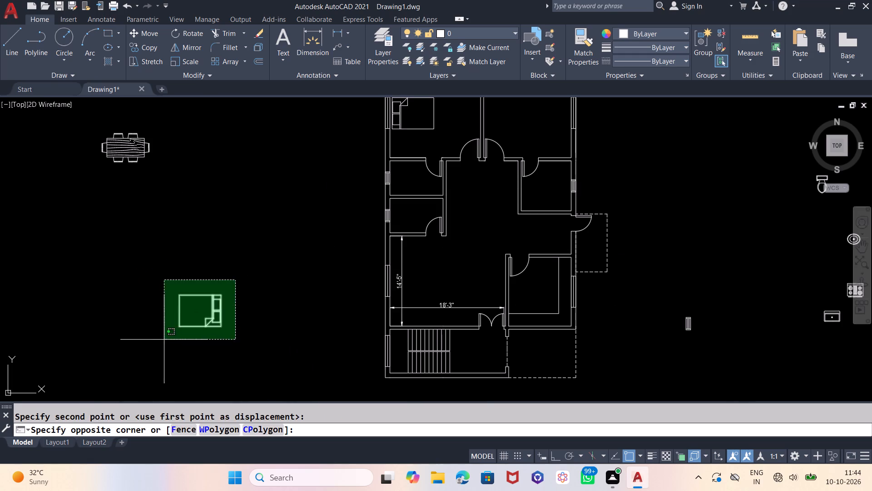
click(149, 356)
key(m)
key(Return)
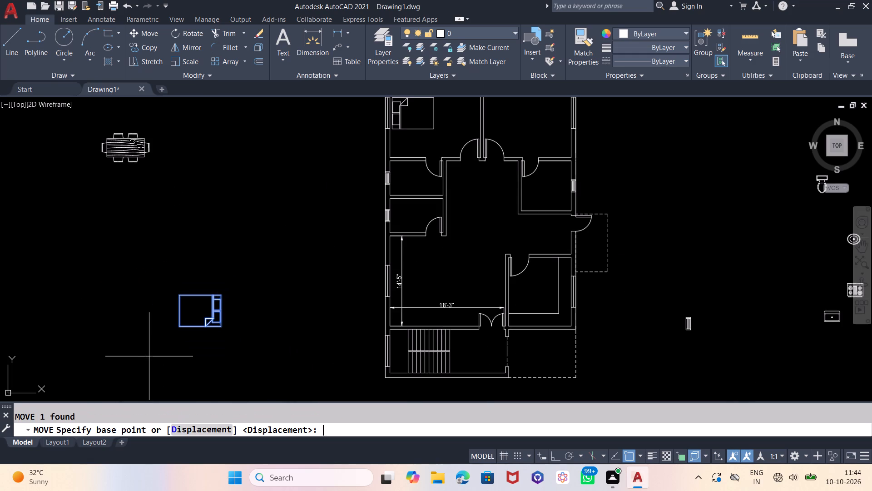
click(149, 324)
scroll(173, 336, down, 1)
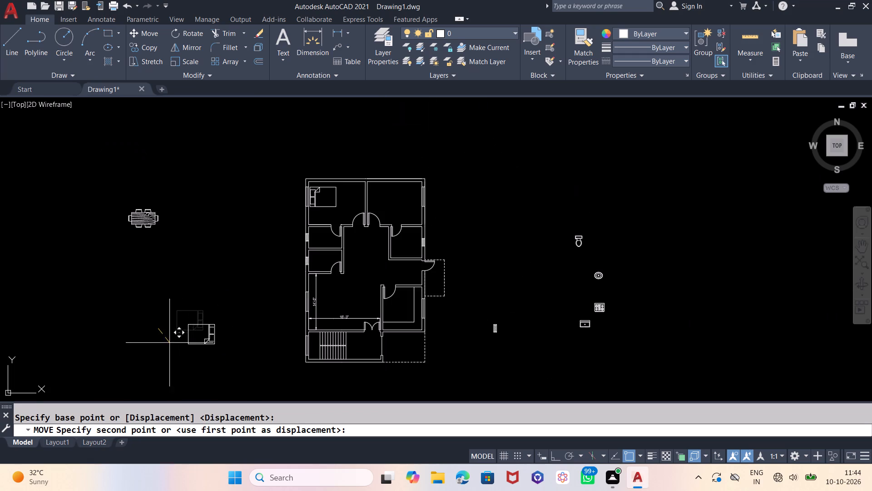
scroll(382, 215, down, 1)
scroll(388, 208, up, 3)
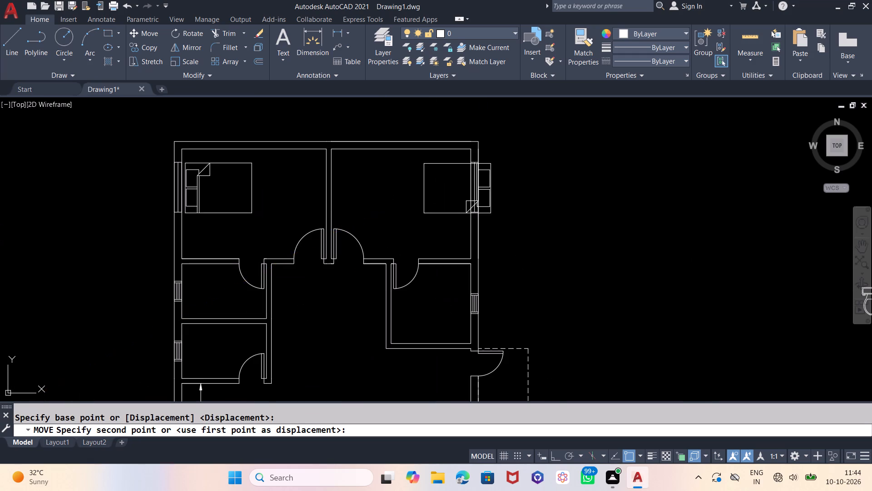
click(353, 209)
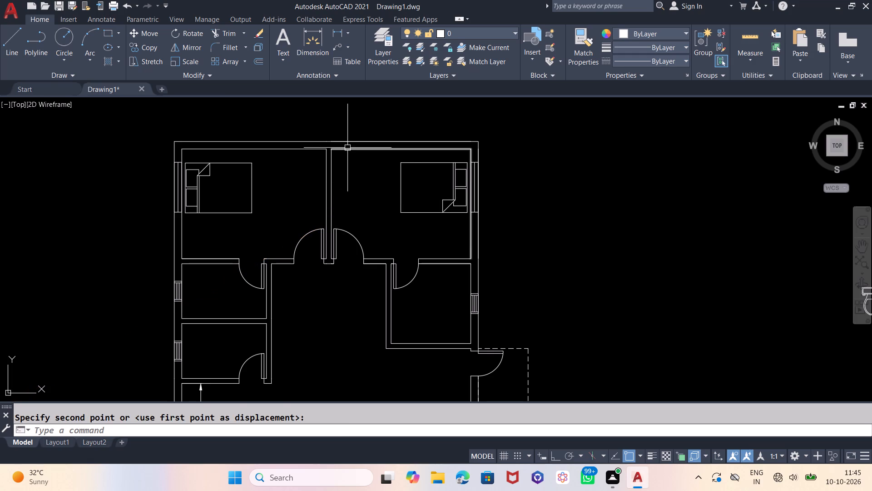
Copy the toilet block into the bathroom below the northwest bedroom, near its northwest corner with the tank along the north wall.
scroll(347, 148, down, 2)
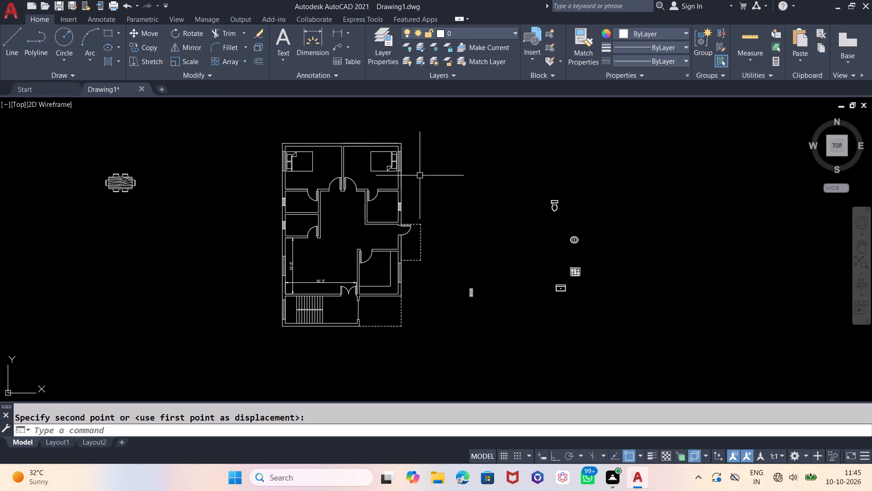
click(572, 191)
click(546, 224)
key(c)
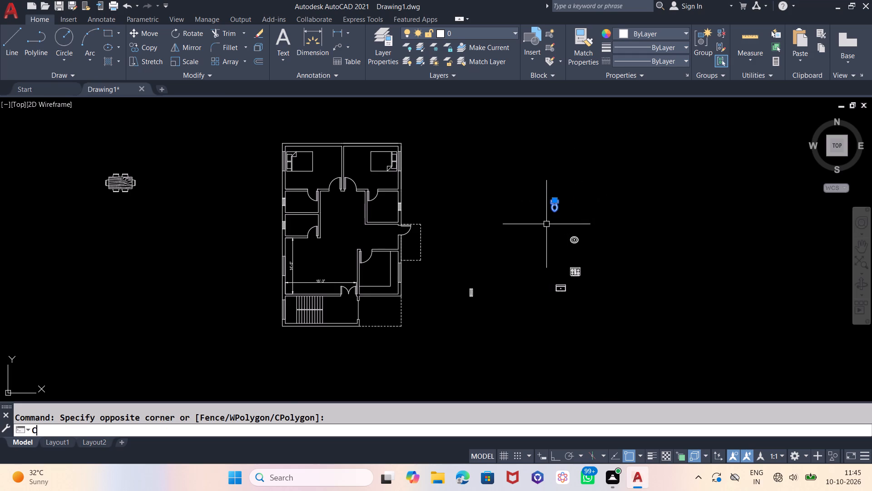
key(p)
key(Return)
scroll(548, 218, up, 2)
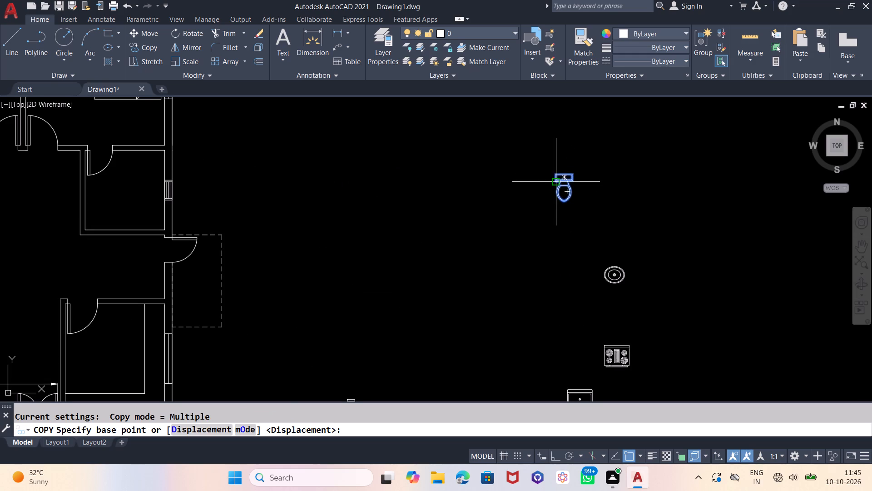
click(562, 167)
scroll(461, 186, down, 1)
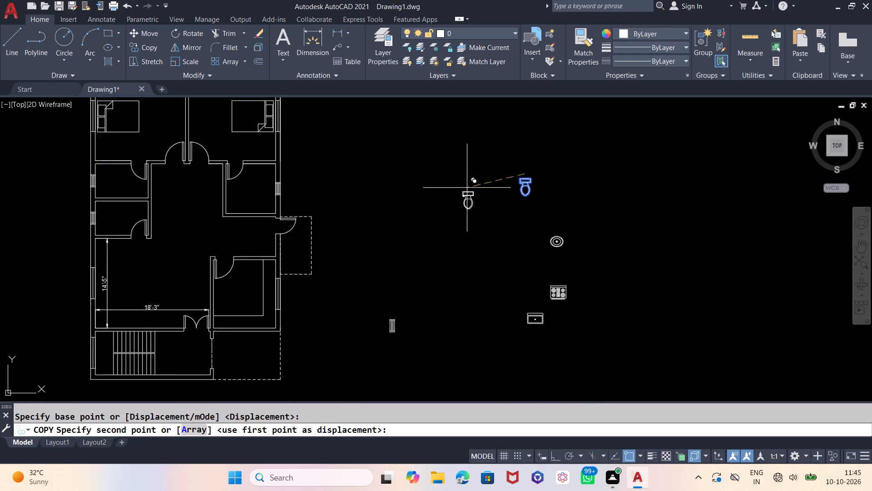
scroll(467, 188, down, 1)
scroll(256, 165, up, 2)
scroll(218, 183, up, 3)
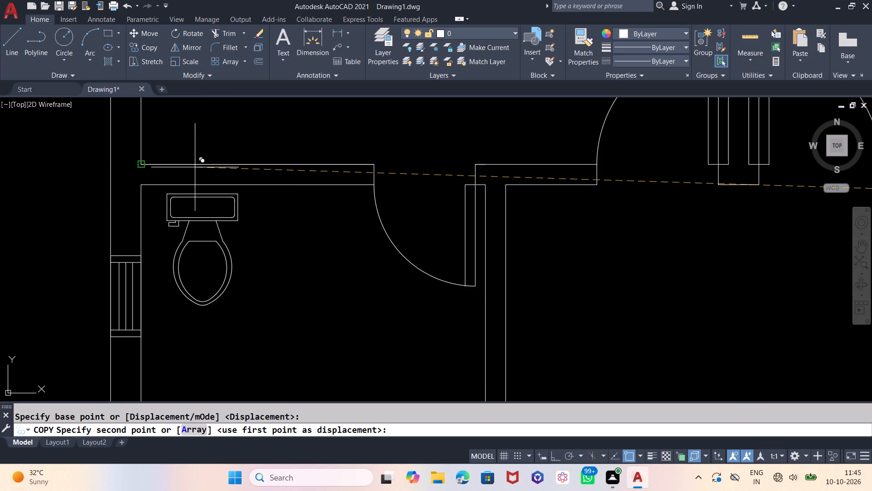
scroll(195, 167, up, 2)
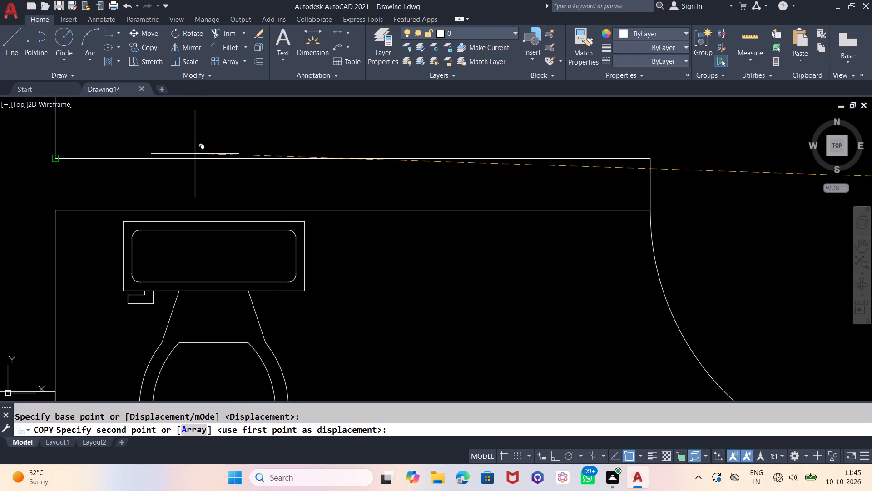
scroll(195, 154, up, 1)
click(195, 154)
Rotate the original toilet block outside the plan 180° so its tank faces south.
scroll(210, 120, down, 1)
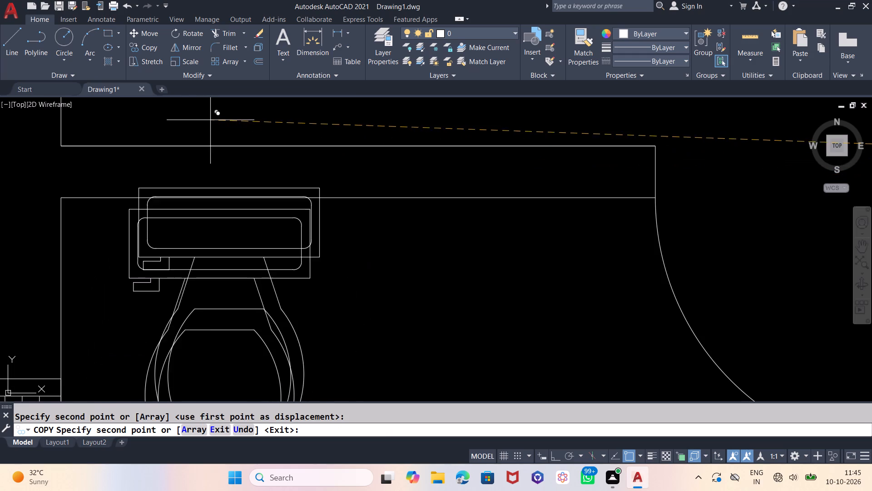
scroll(310, 195, down, 1)
scroll(212, 178, down, 2)
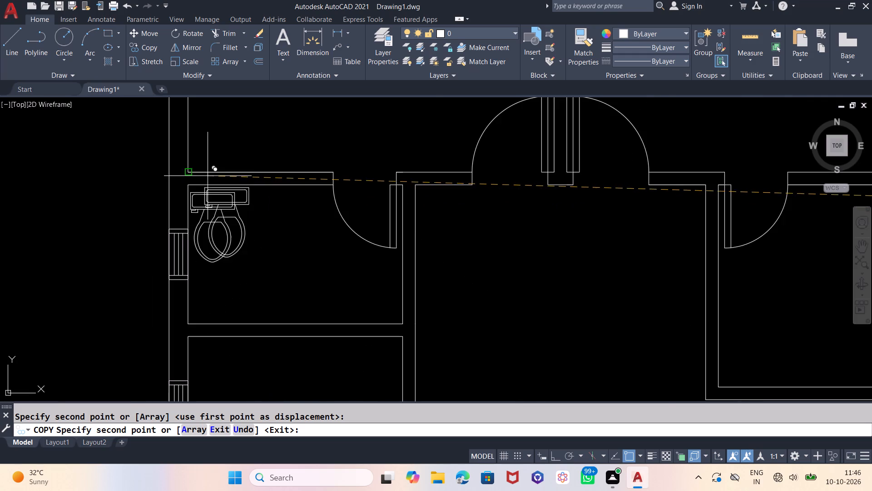
scroll(215, 168, down, 1)
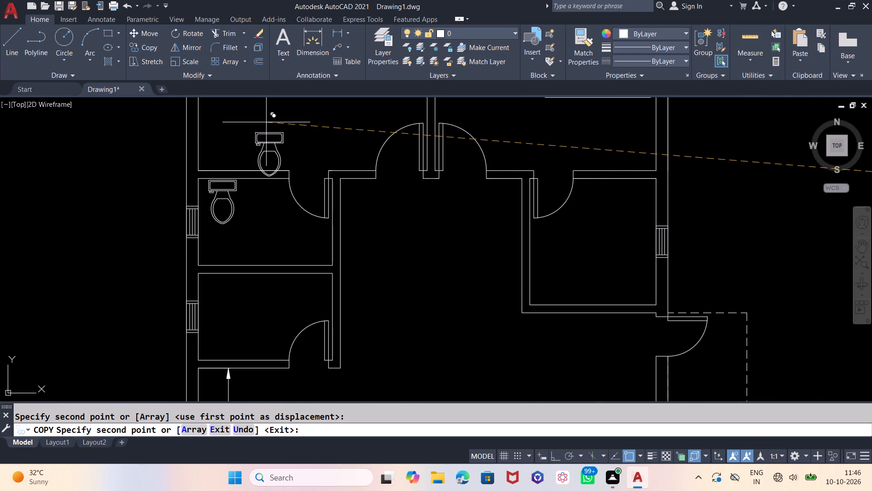
scroll(238, 132, down, 1)
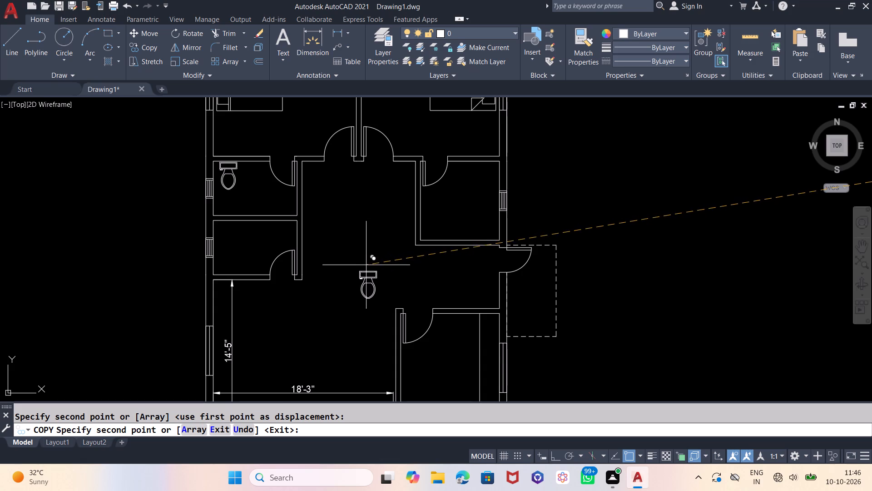
scroll(307, 293, down, 1)
scroll(305, 144, down, 1)
scroll(301, 180, up, 1)
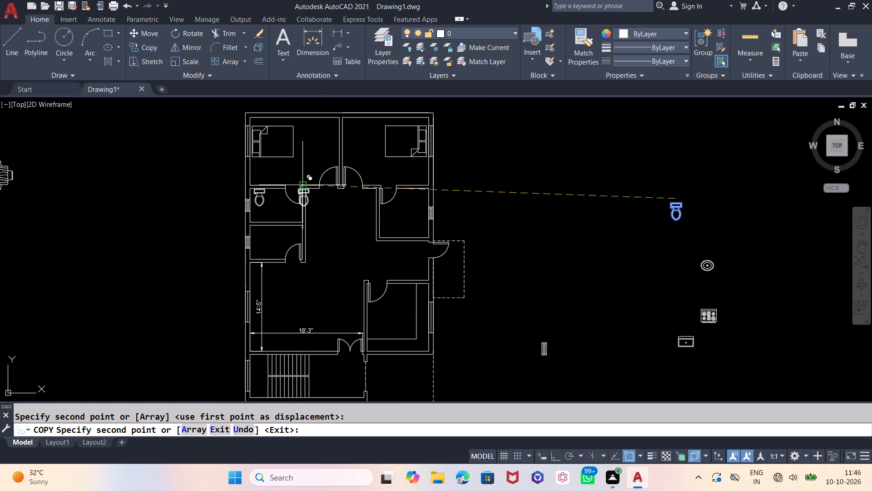
key(Escape)
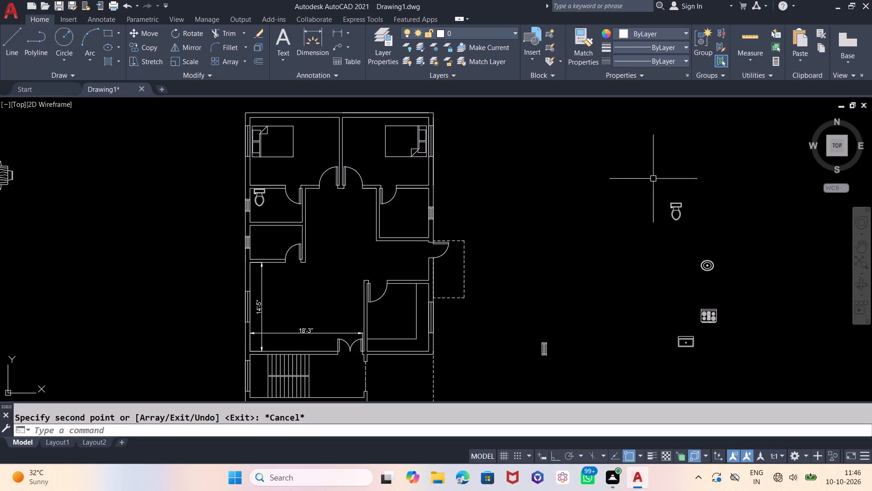
drag(696, 188, 688, 200)
click(637, 251)
text(RO)
key(Return)
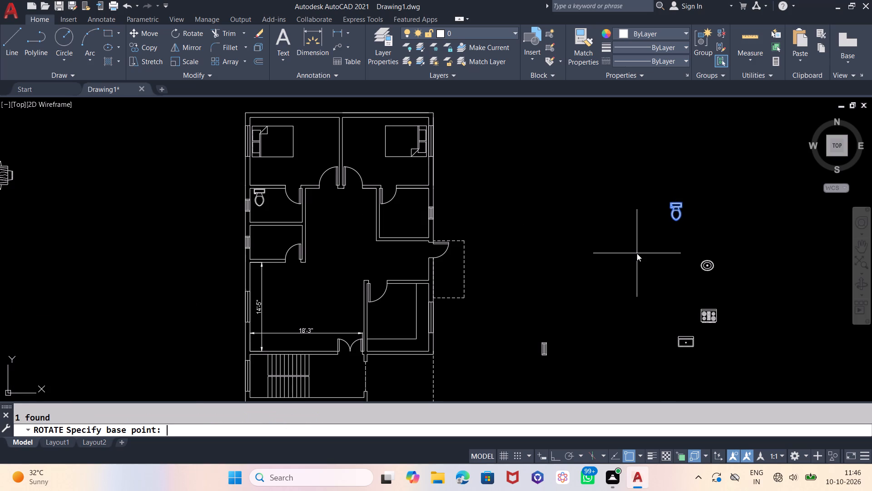
key(F8)
drag(637, 253, 619, 249)
click(579, 205)
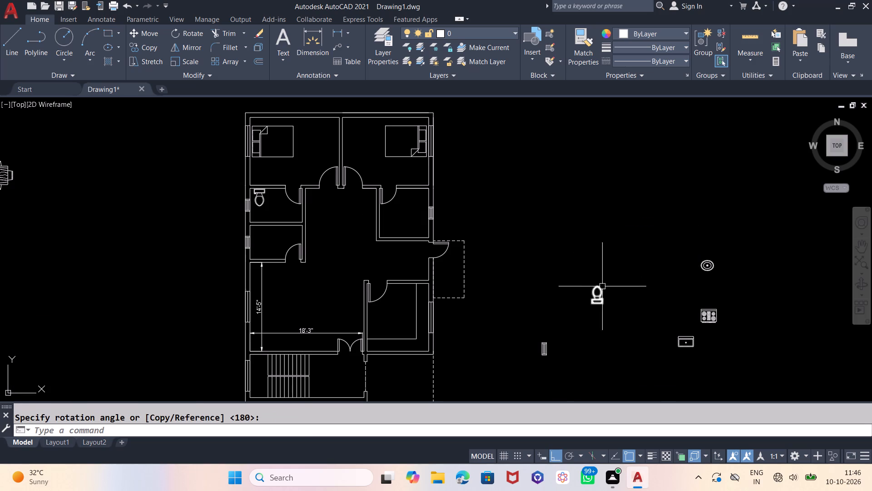
Copy the rotated toilet into the lower west bathroom, near its southwest corner with the tank along the south wall.
drag(611, 266, 595, 284)
click(570, 312)
key(c)
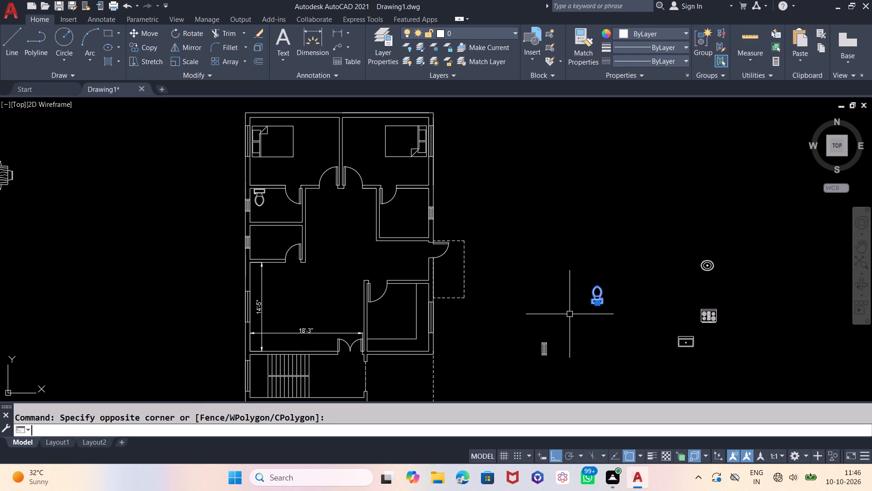
key(p)
key(Return)
key(F8)
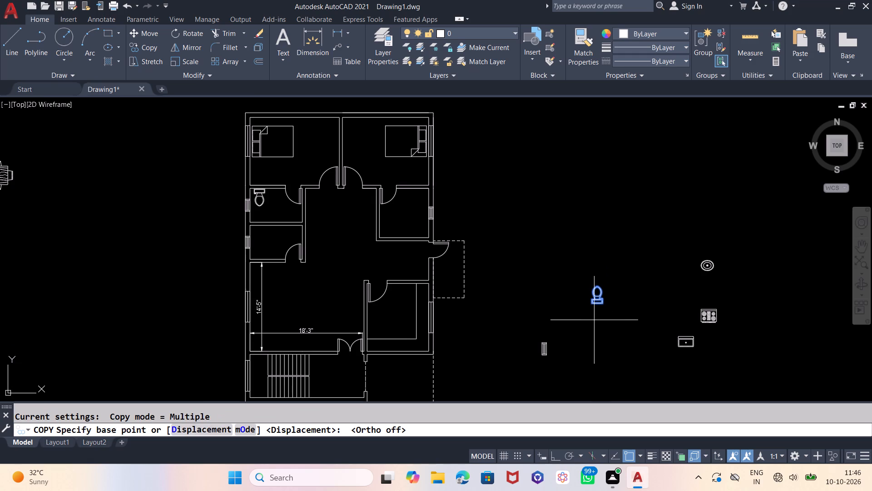
scroll(595, 316, up, 2)
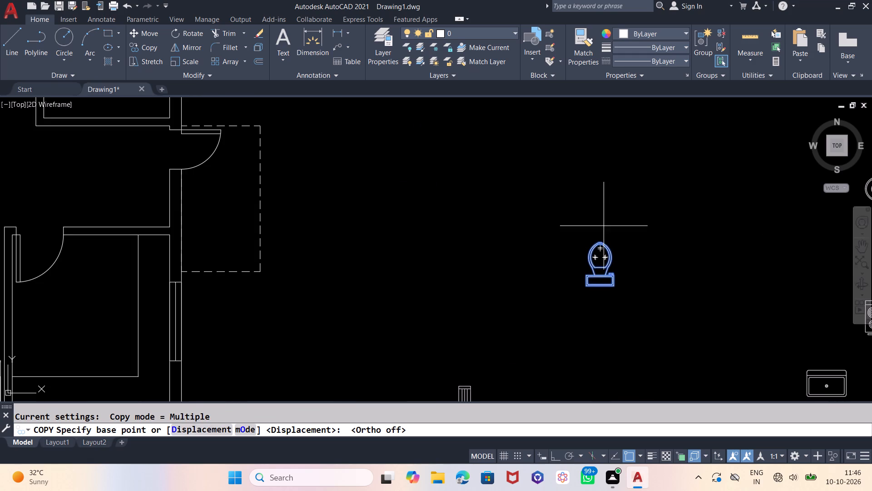
click(604, 226)
scroll(523, 209, down, 2)
scroll(225, 158, up, 1)
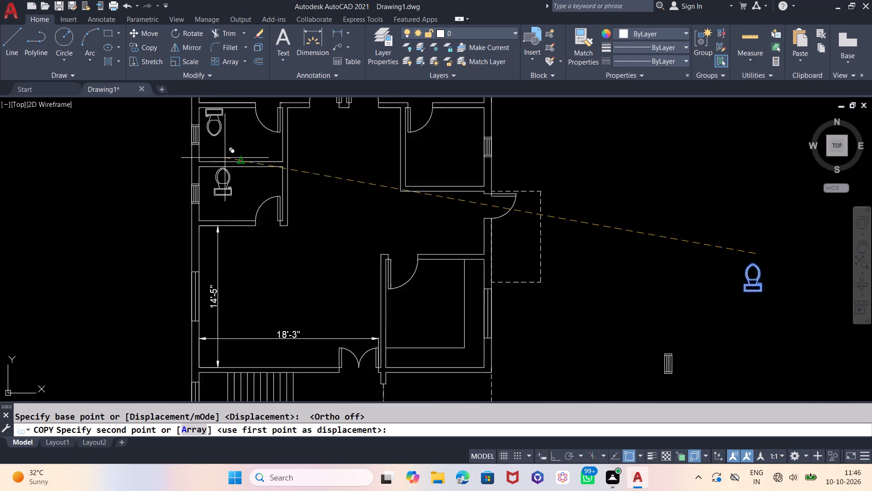
scroll(225, 158, up, 3)
scroll(232, 170, down, 1)
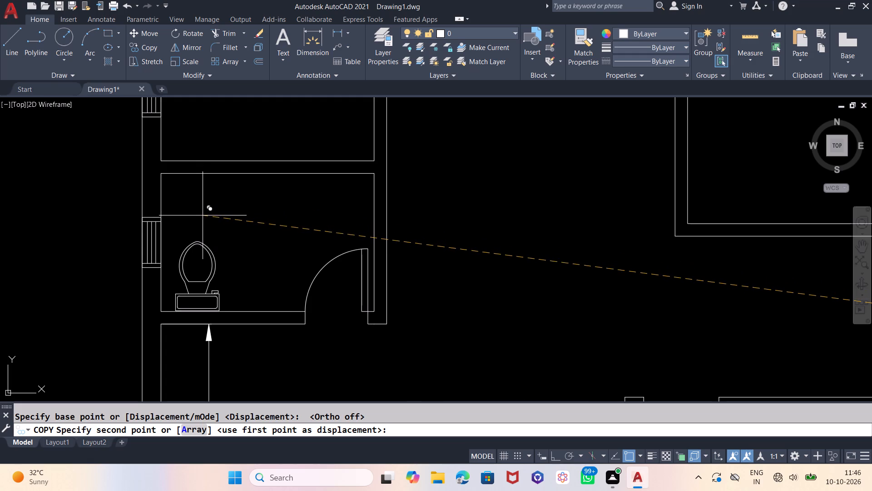
click(202, 213)
Place another copy of the rotated toilet in the east bathroom, near its southeast corner with the tank by the south wall.
scroll(274, 235, down, 2)
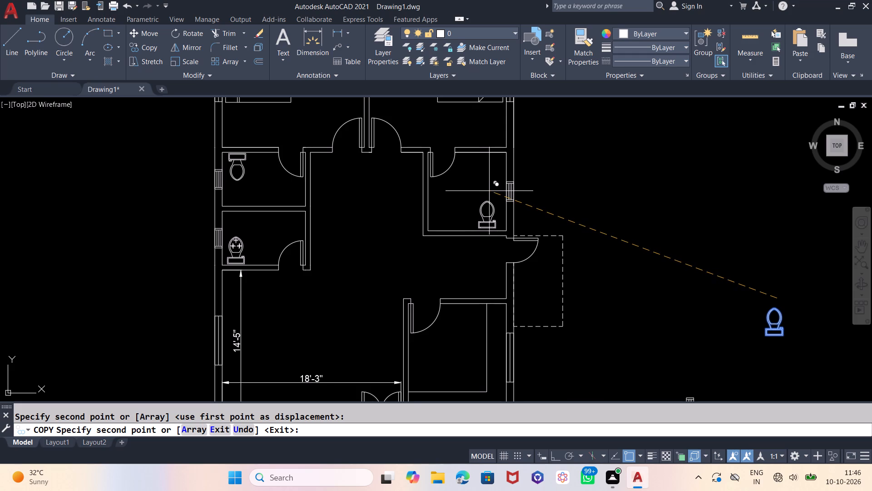
click(489, 191)
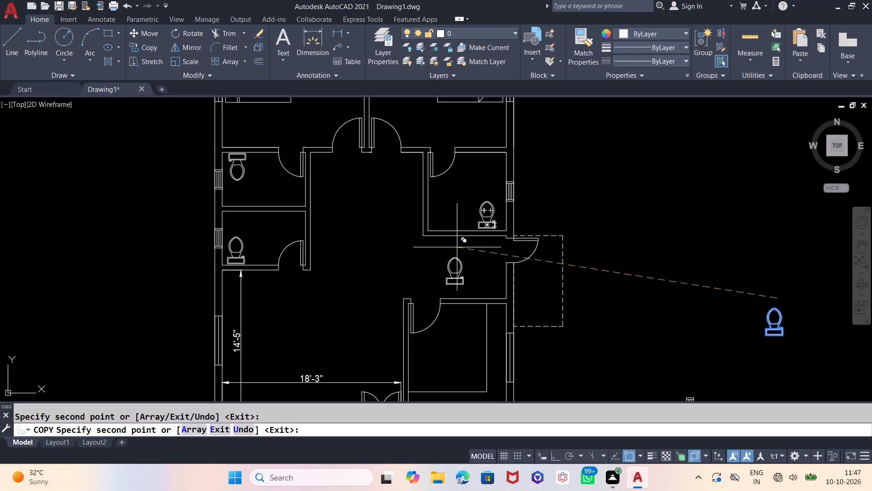
key(Escape)
Copy the oval washbasin block into the east bathroom, near its northeast corner.
scroll(372, 199, down, 1)
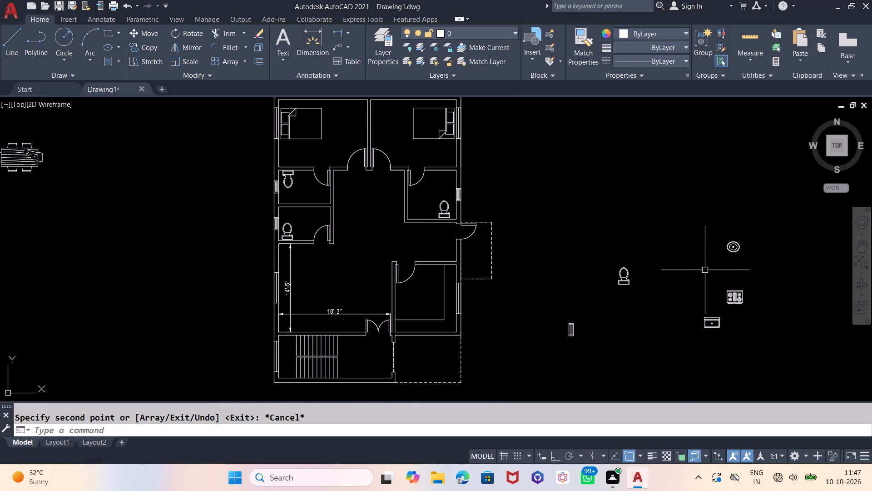
click(750, 232)
click(712, 269)
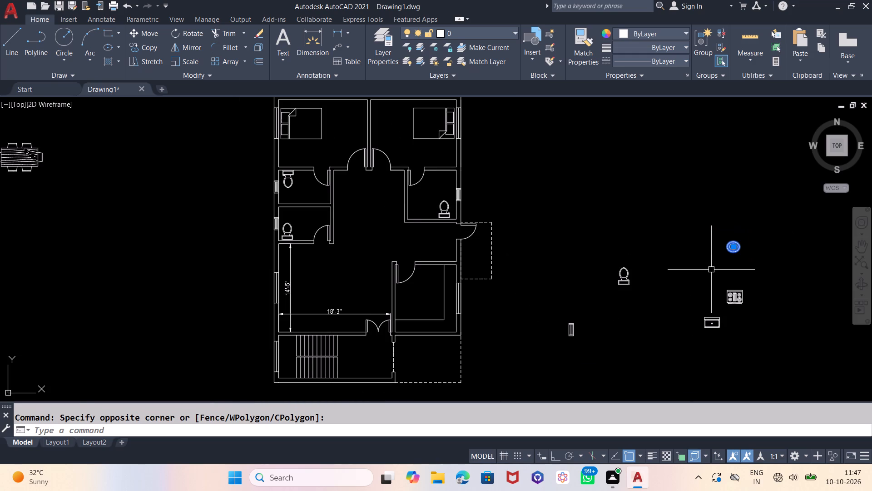
text(CP)
key(Return)
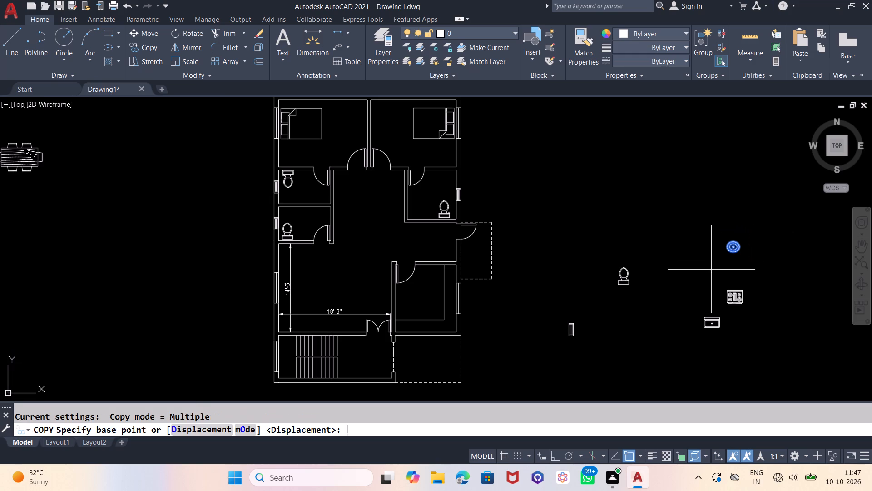
click(739, 232)
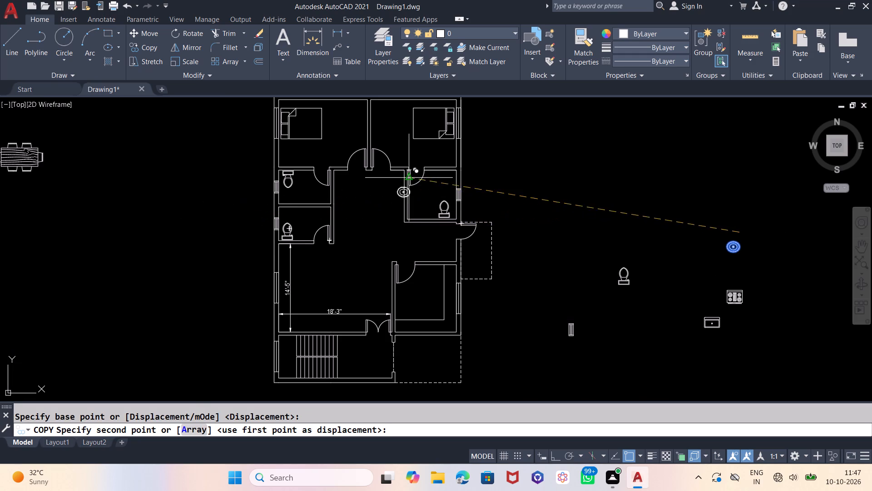
scroll(426, 194, up, 2)
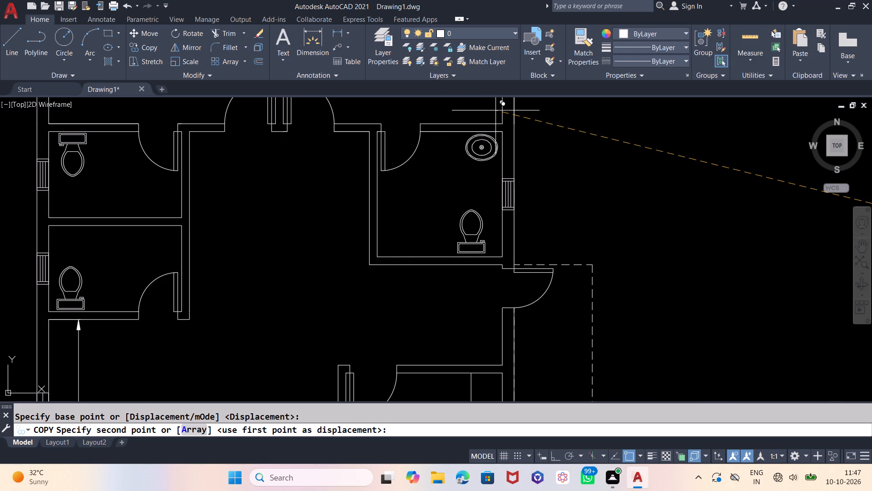
click(495, 110)
Place washbasin copies in both west bathrooms, near the east wall on either side of the wall they share.
scroll(621, 134, down, 1)
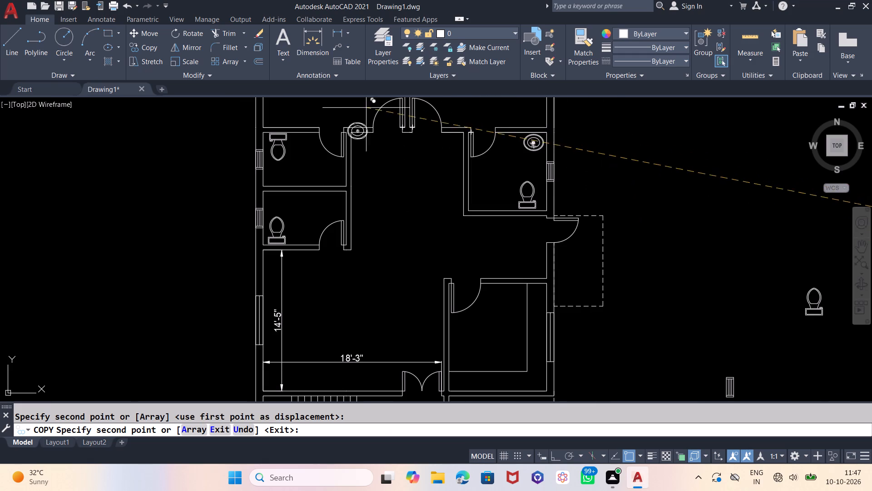
scroll(342, 149, up, 1)
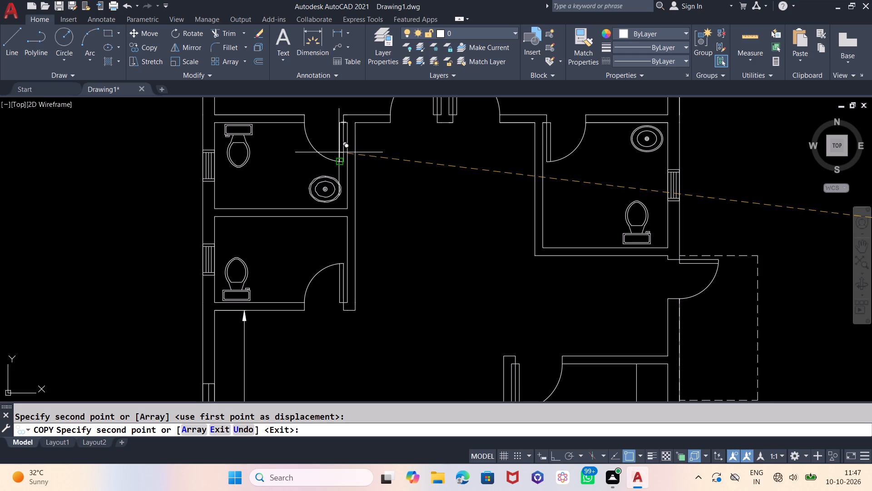
click(339, 155)
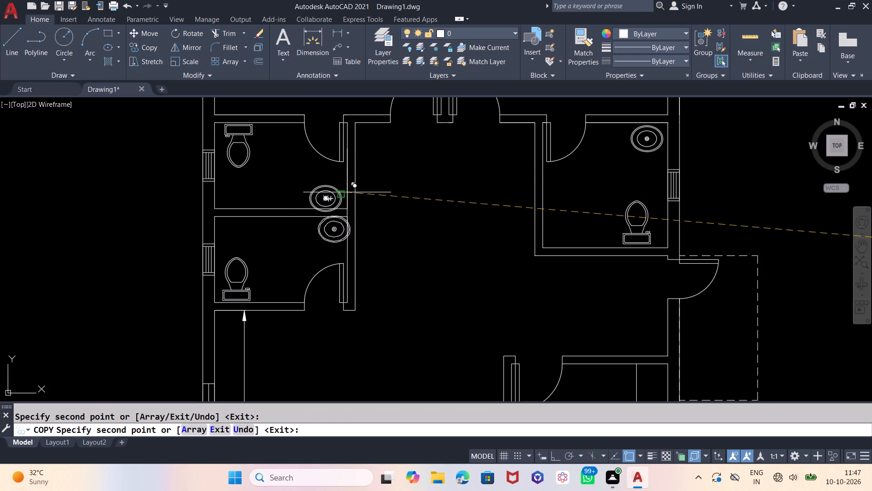
scroll(343, 189, up, 2)
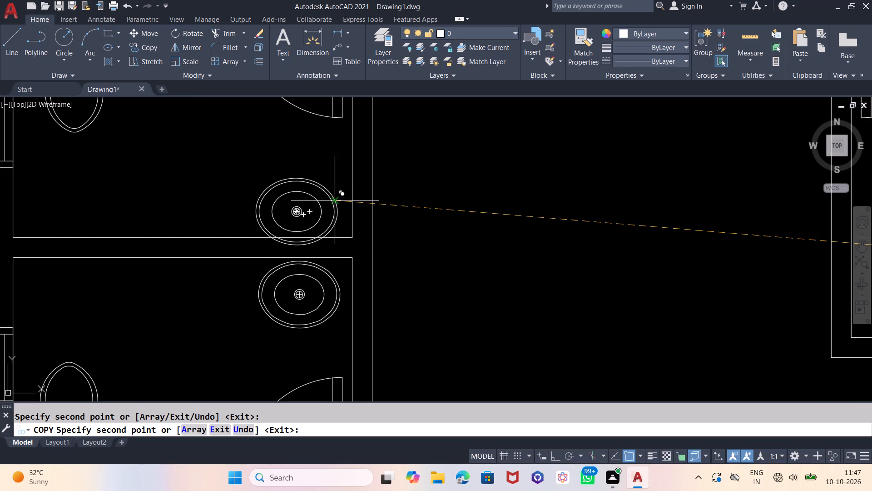
click(334, 210)
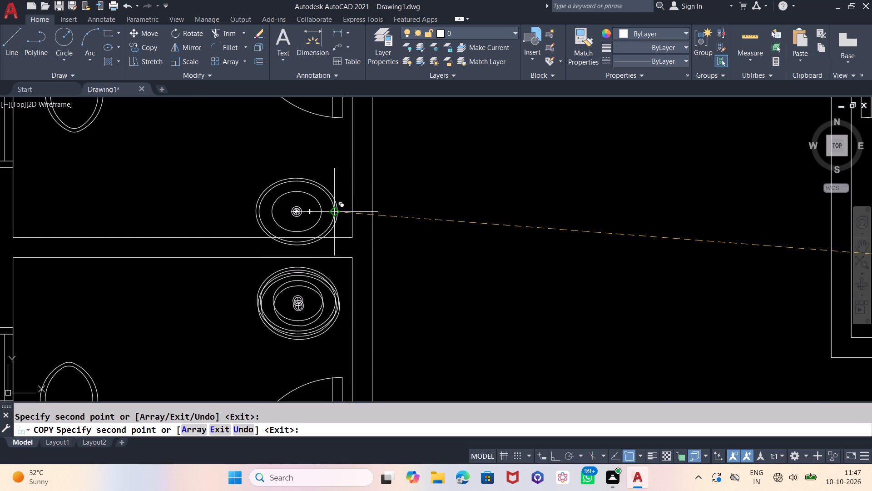
key(Escape)
Move the upper west bathroom's washbasin slightly north so it clears the south wall.
click(327, 200)
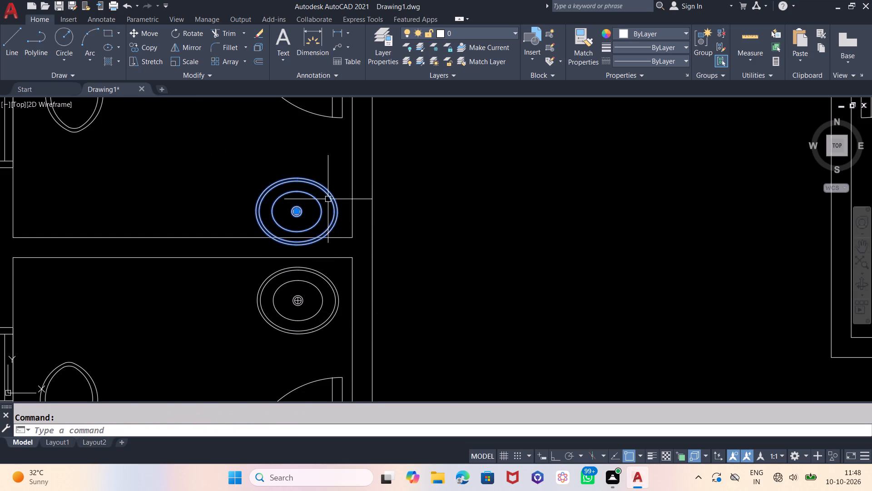
key(m)
key(Return)
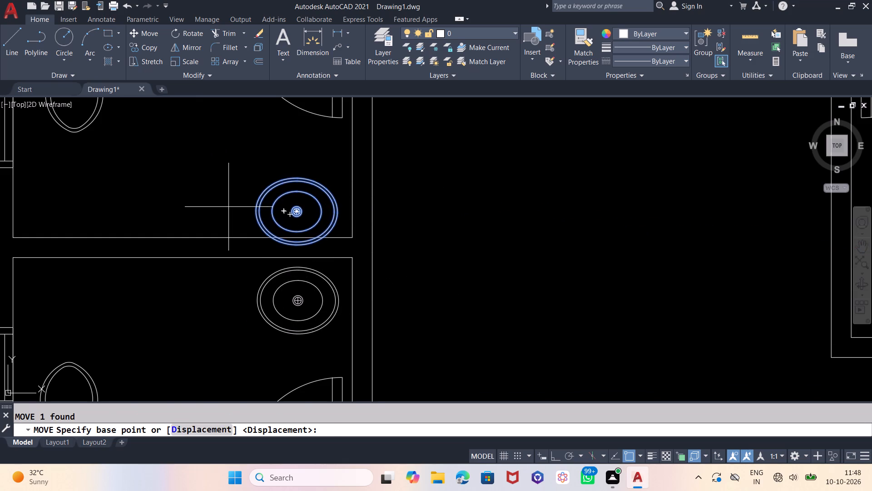
click(229, 207)
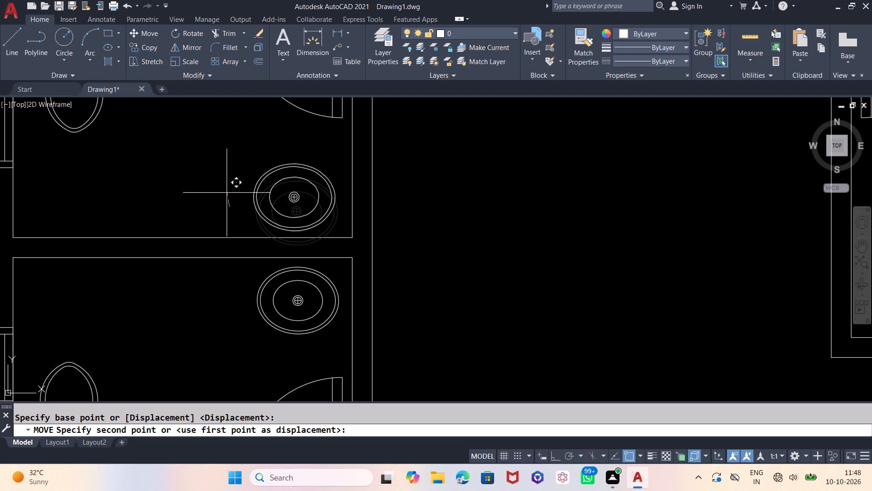
click(227, 193)
Rotate the rectangular kitchen sink block 270° so its long side runs north to south.
scroll(424, 194, down, 2)
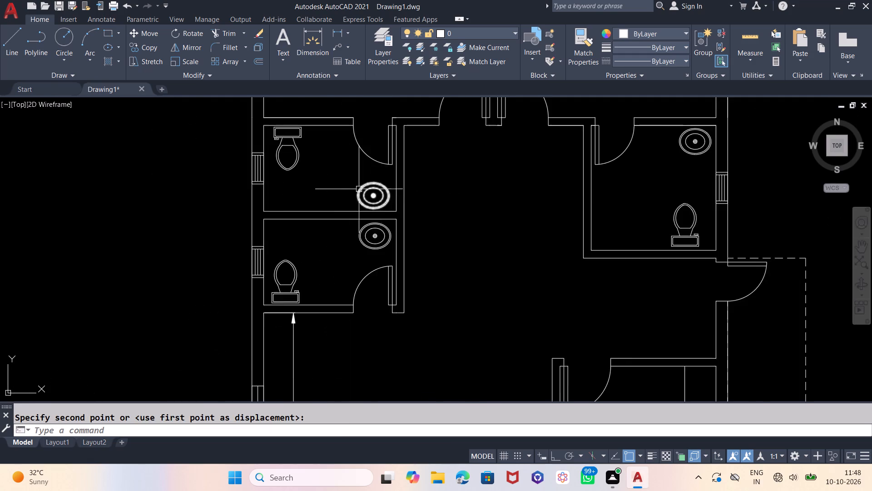
scroll(358, 189, down, 1)
scroll(242, 195, down, 1)
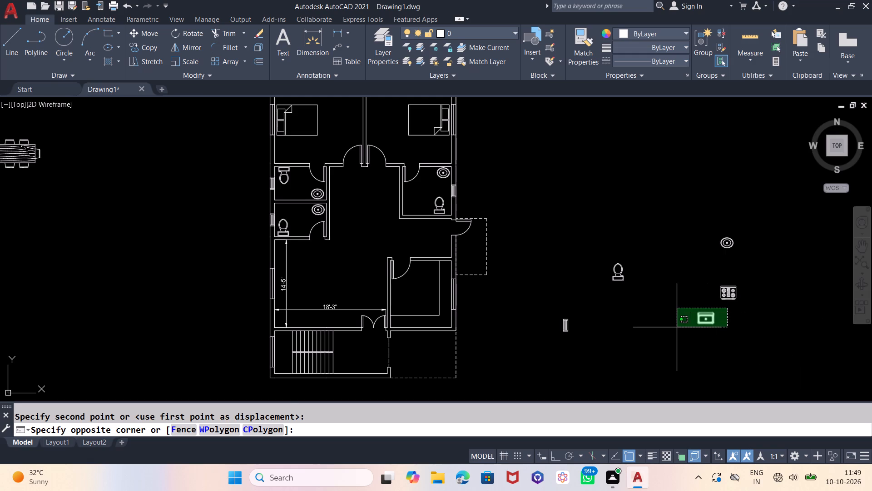
click(677, 327)
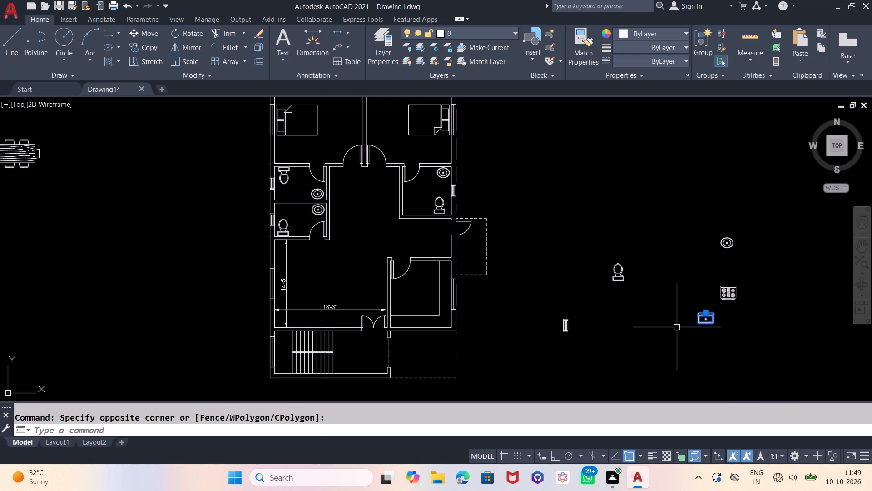
key(r)
key(o)
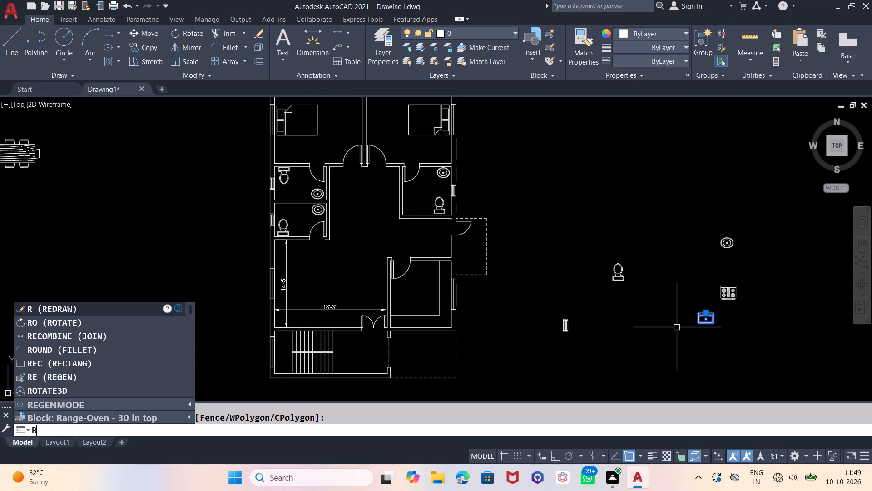
key(Return)
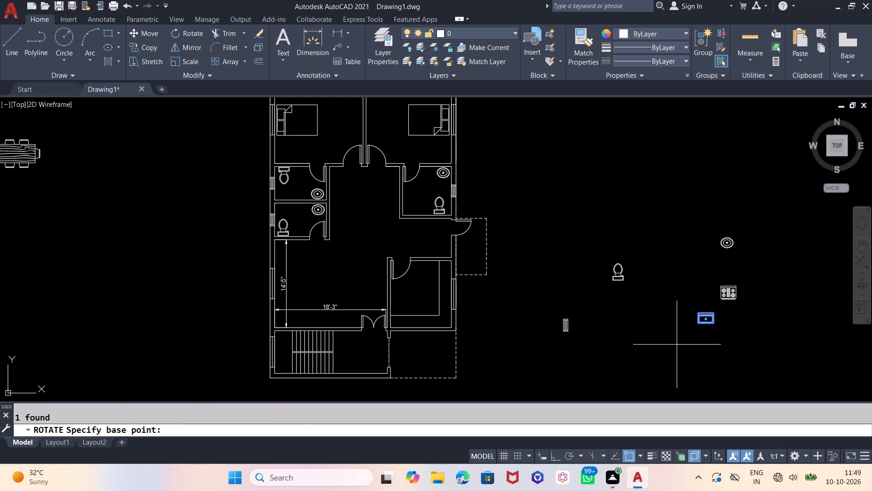
click(677, 344)
key(F8)
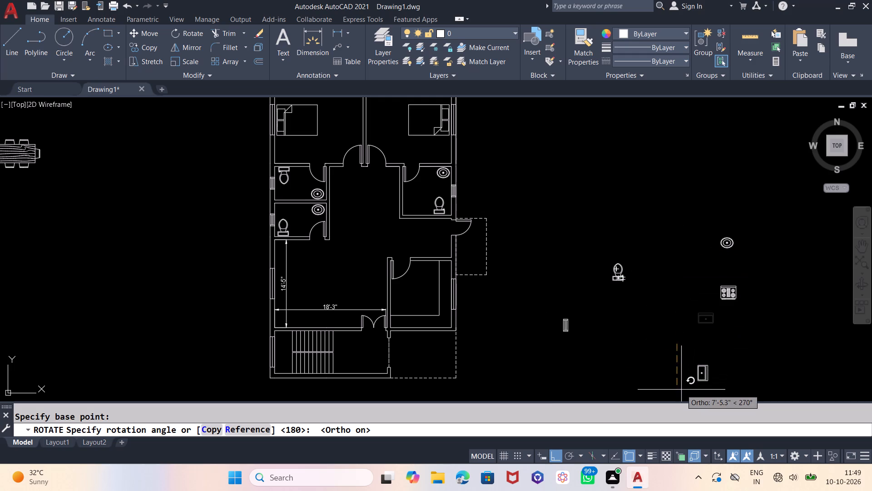
click(681, 390)
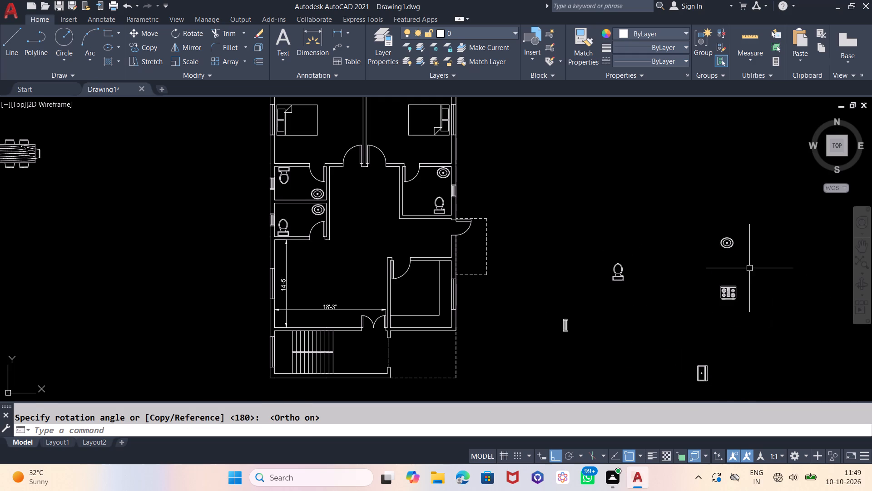
Rotate the range block 180° with ortho on, and switch ortho off.
click(748, 282)
click(695, 306)
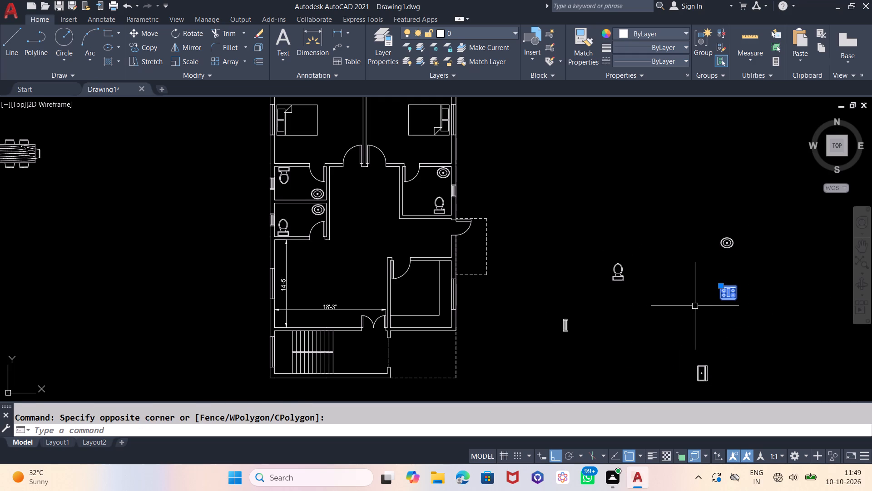
key(r)
key(o)
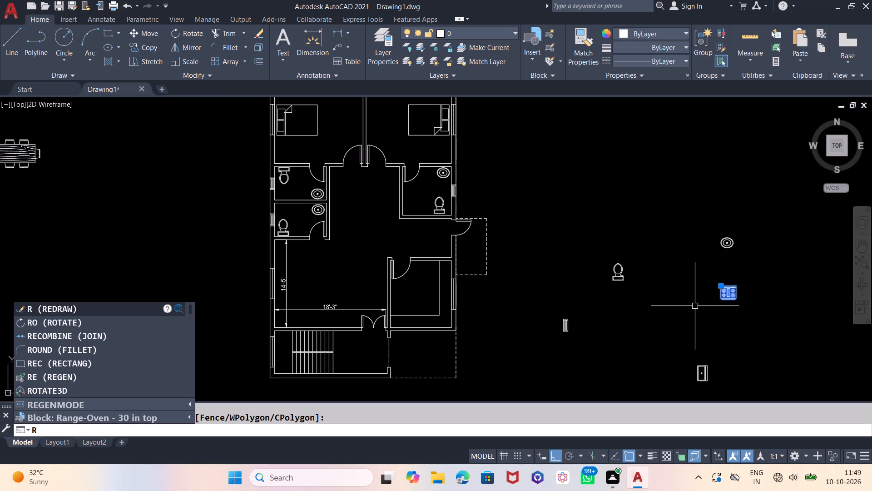
key(Return)
click(695, 305)
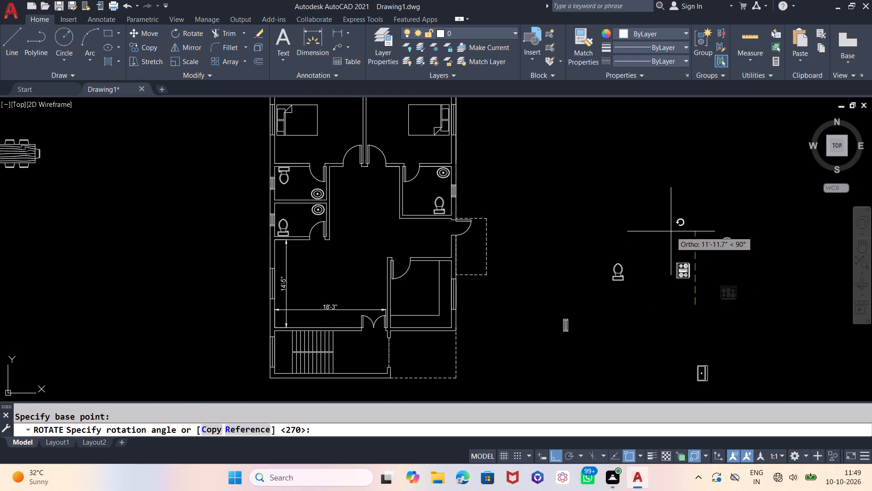
click(556, 265)
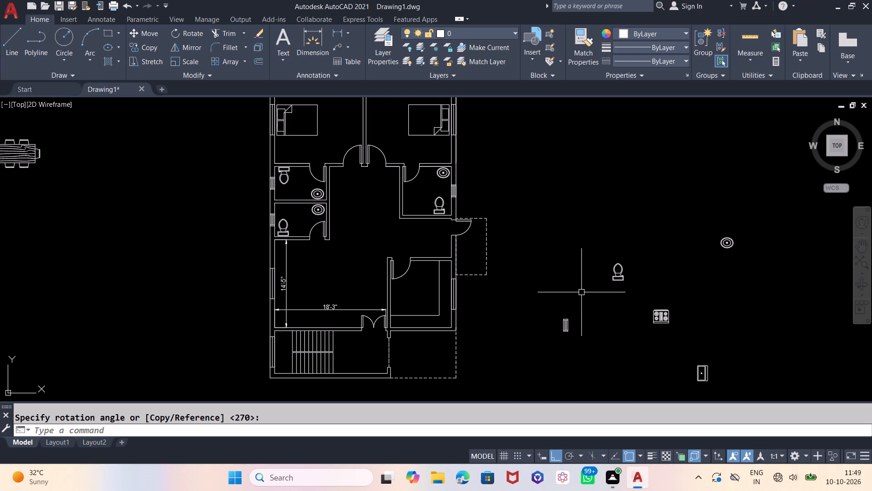
key(F8)
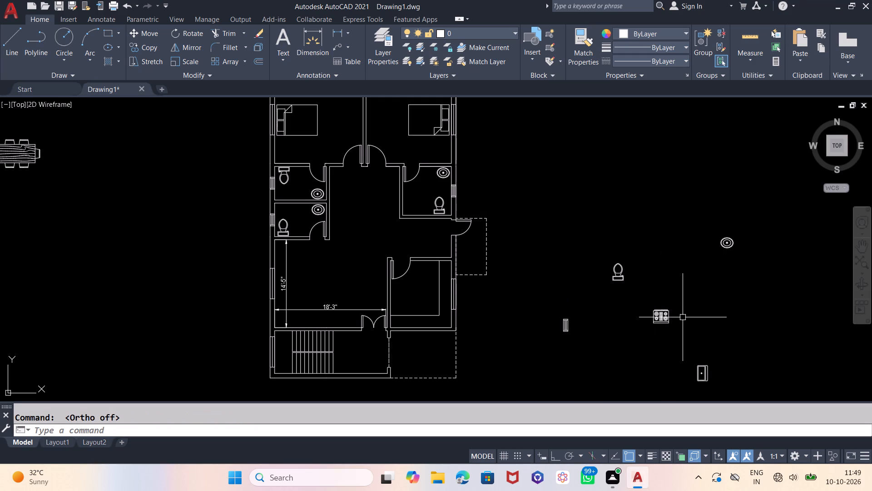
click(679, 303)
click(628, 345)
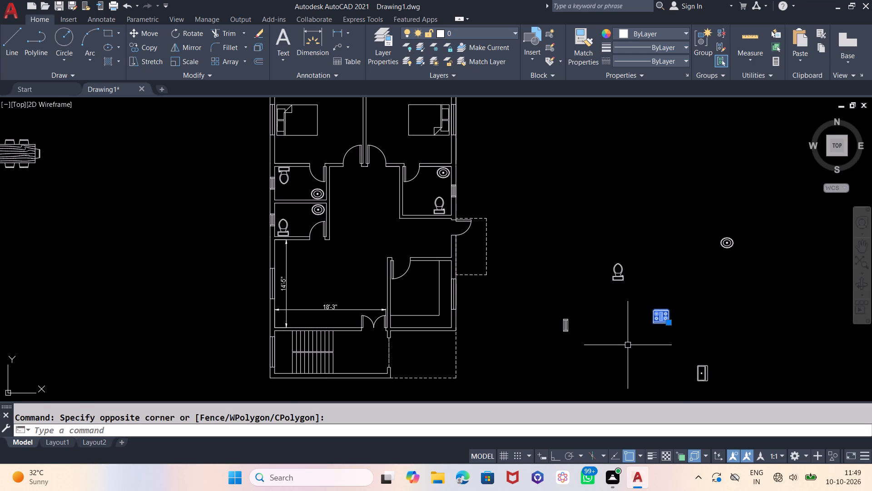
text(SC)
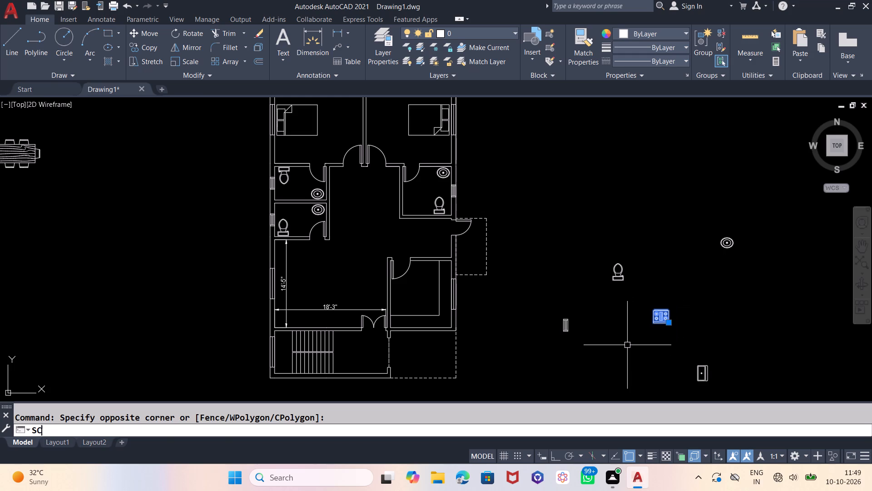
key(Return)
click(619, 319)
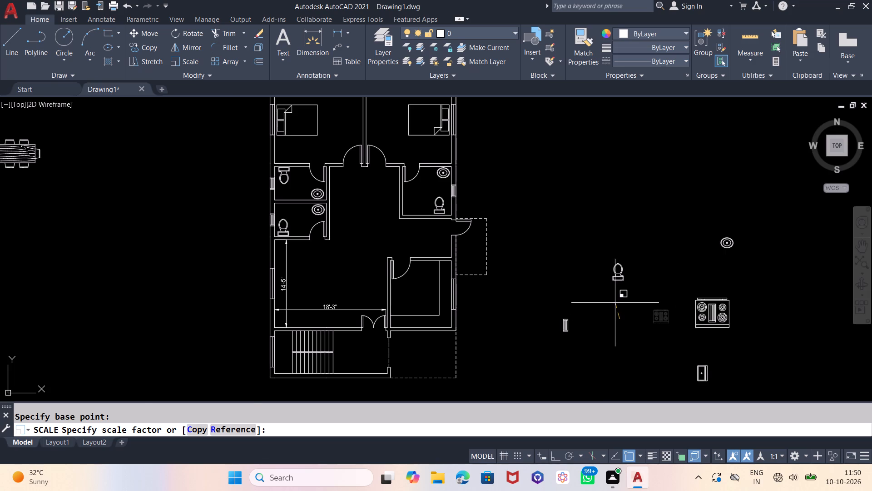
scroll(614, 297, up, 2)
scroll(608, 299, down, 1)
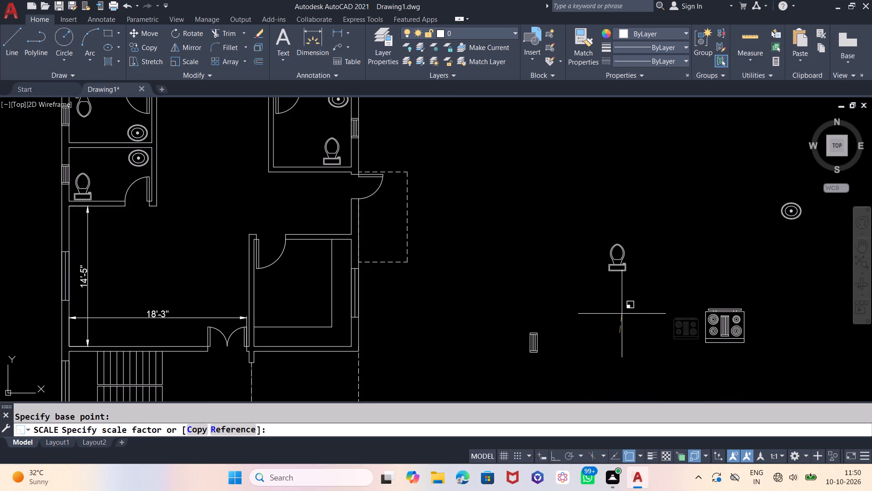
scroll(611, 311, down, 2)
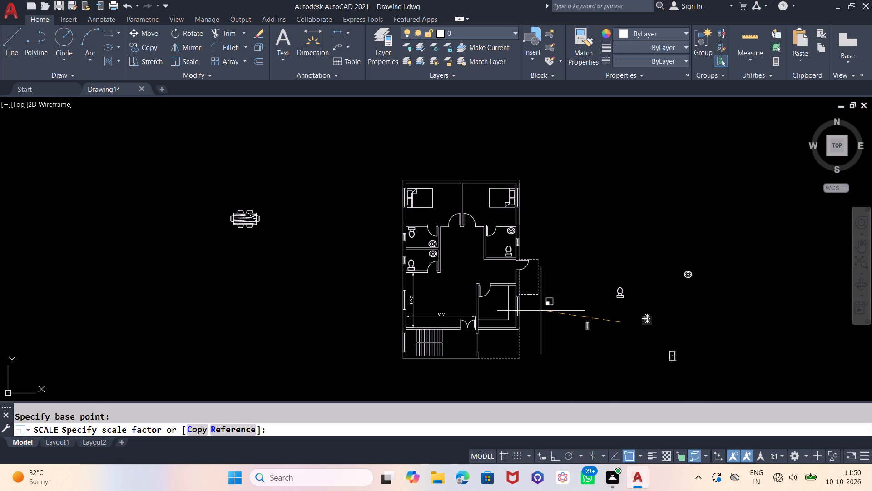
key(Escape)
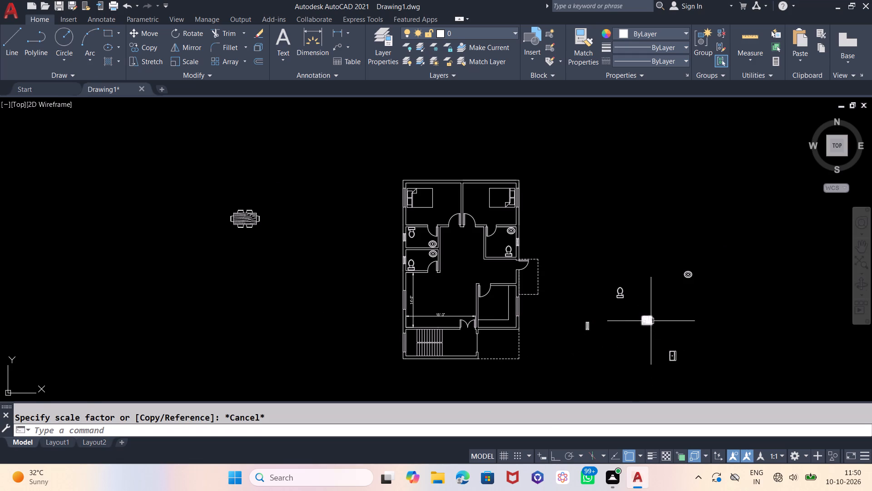
Scale the range block down by eye to a little over half its size.
key(z)
key(Return)
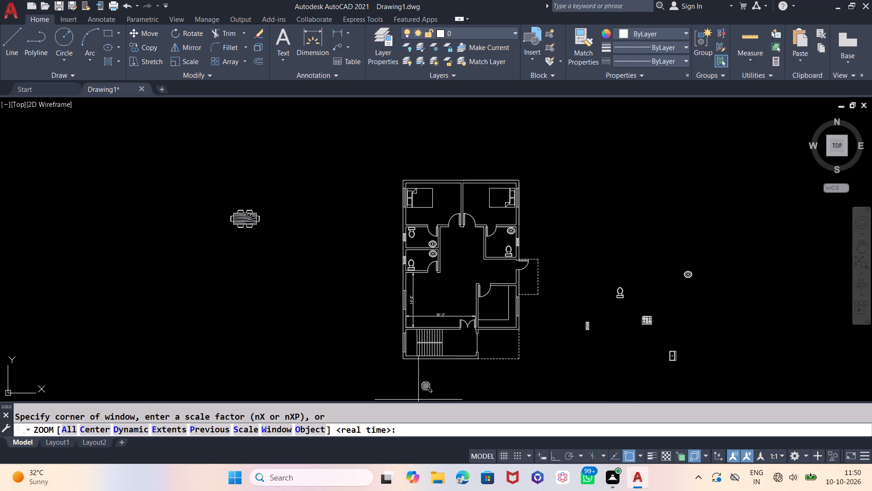
key(z)
key(Return)
key(e)
key(Return)
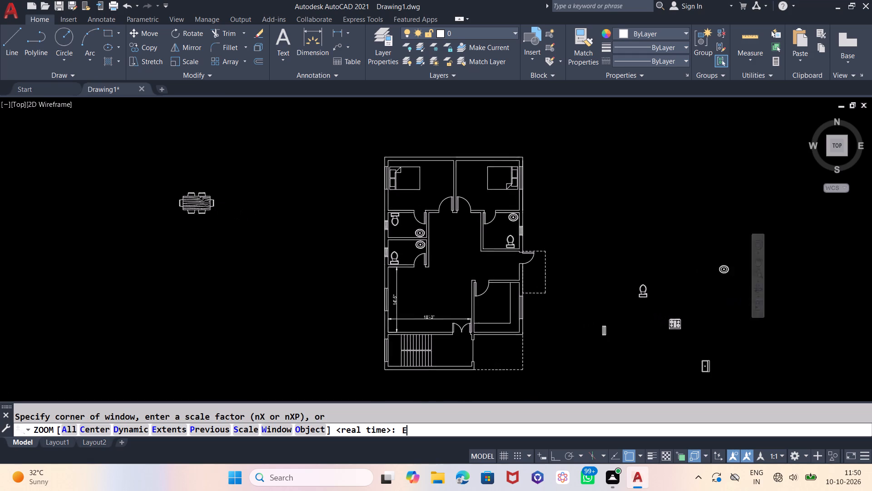
click(767, 319)
click(730, 351)
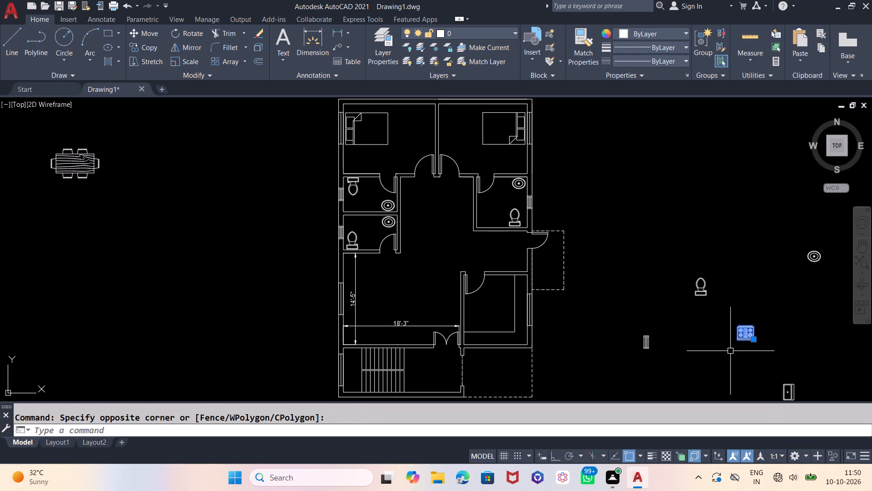
text(SC)
key(Return)
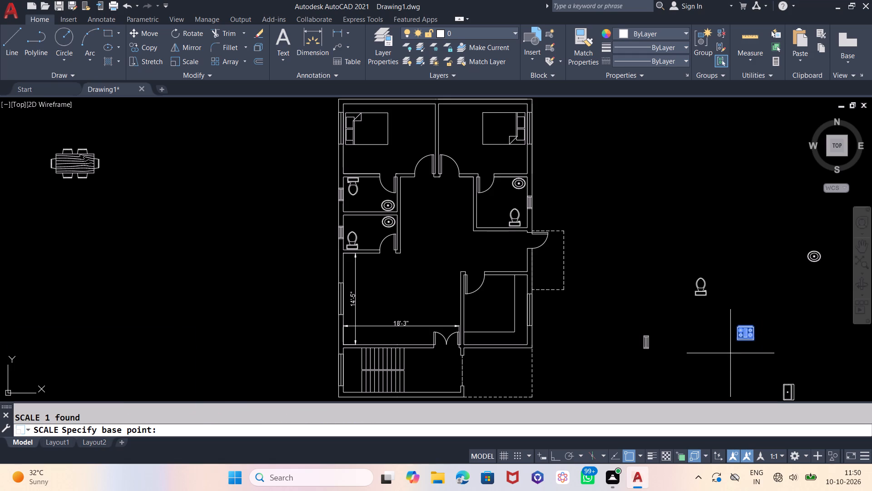
click(736, 325)
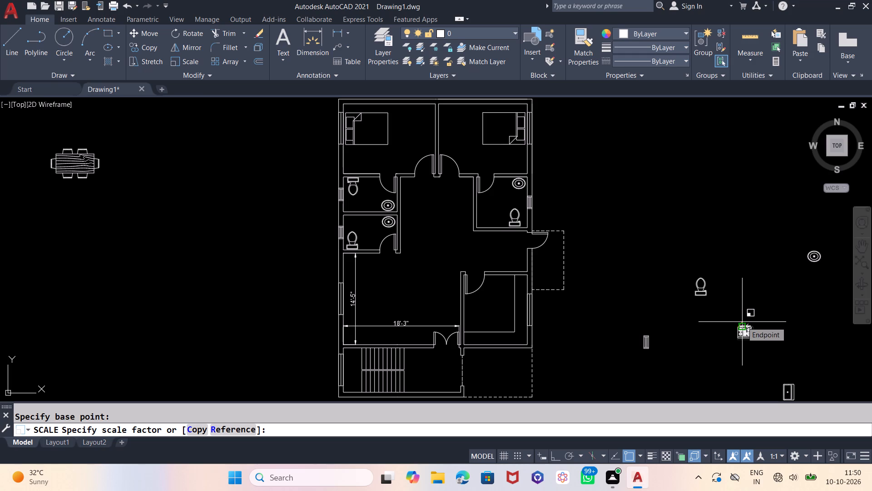
click(742, 322)
Scale the range block up slightly by eye so it ends about two-thirds of its original size.
scroll(745, 327, up, 1)
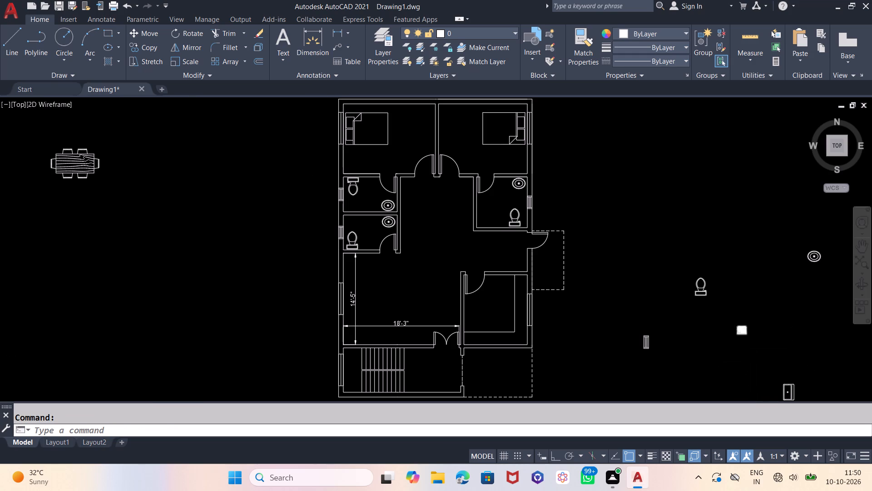
click(757, 316)
click(720, 341)
text(SC)
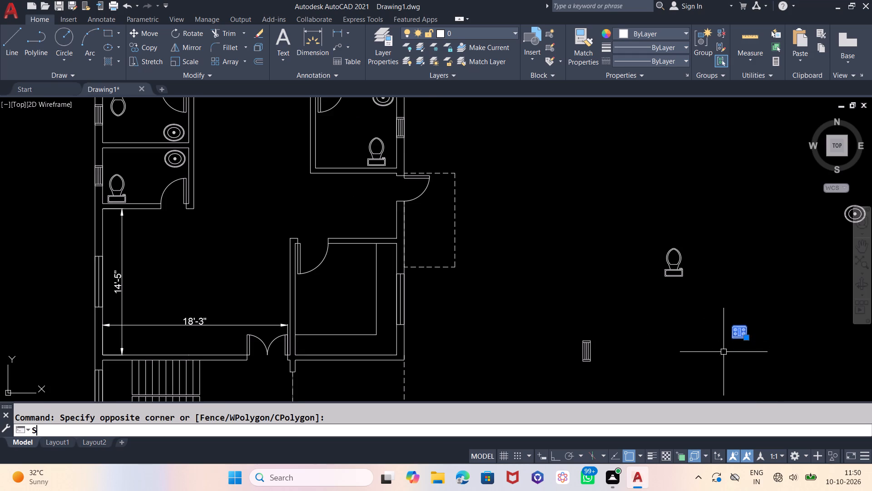
key(Return)
click(723, 352)
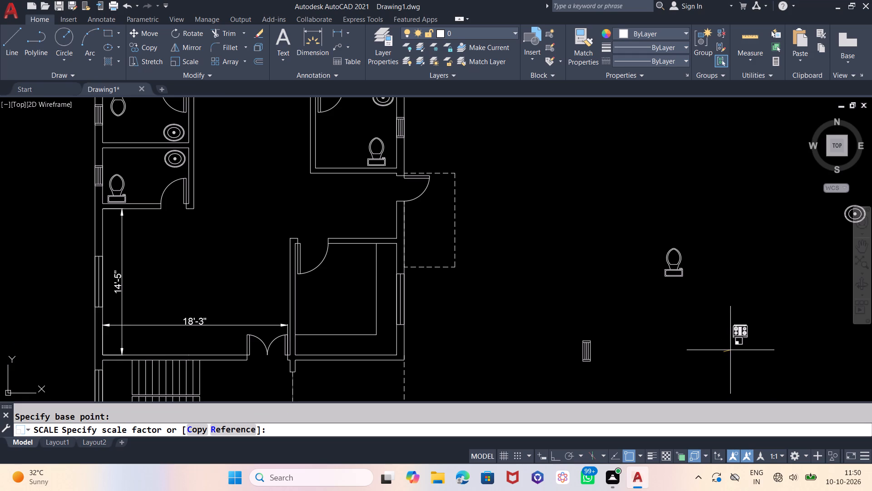
click(732, 350)
Move the range block onto the kitchen's south counter, slightly west of the counter's midpoint.
scroll(657, 342, down, 1)
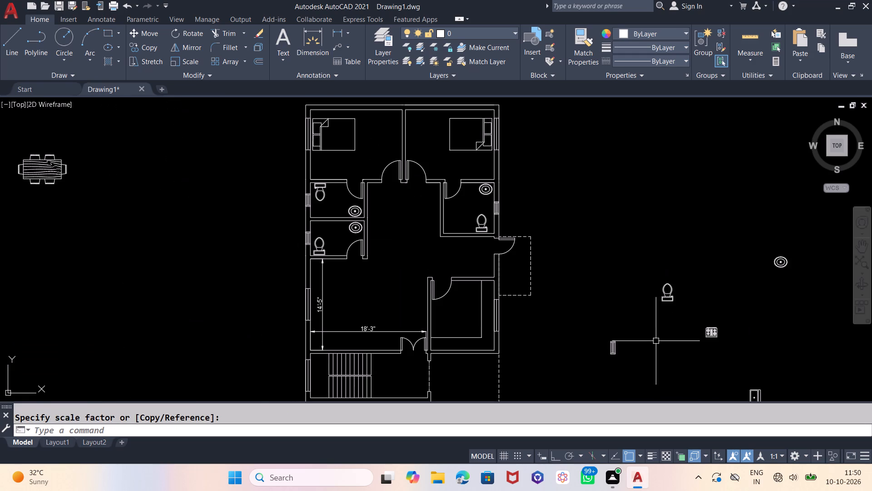
scroll(665, 262, down, 1)
scroll(696, 333, up, 1)
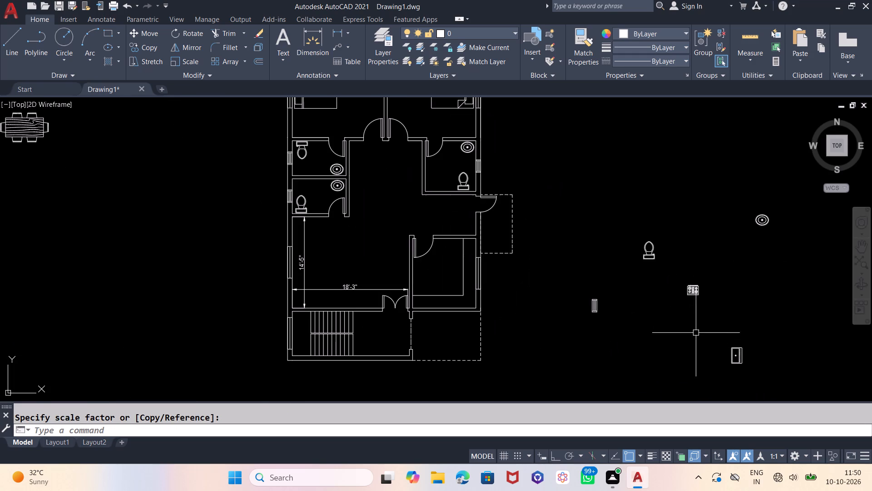
click(706, 276)
click(664, 316)
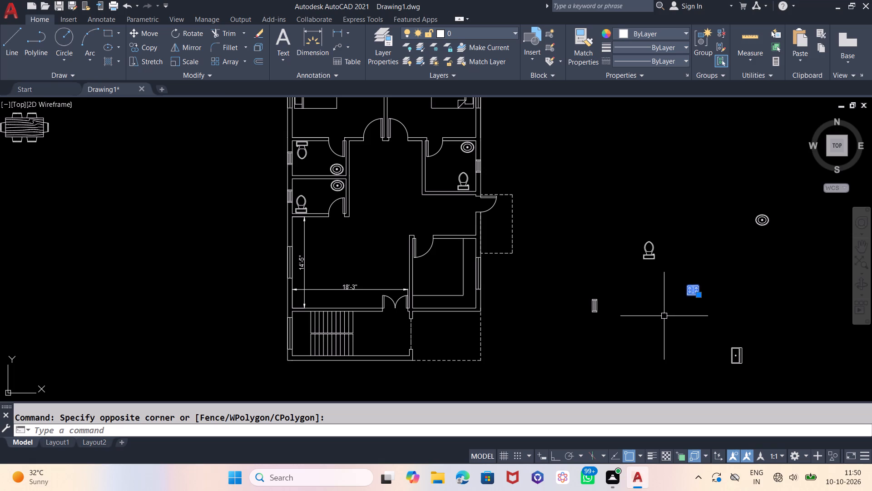
key(m)
key(Return)
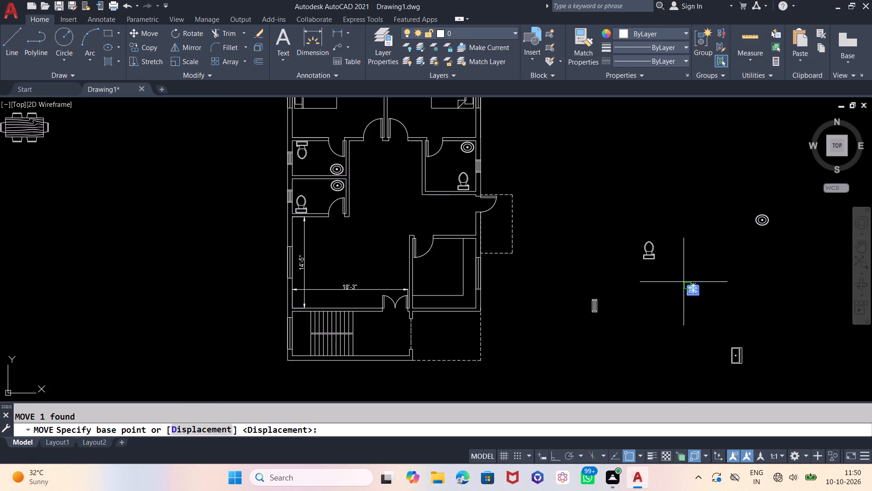
click(692, 274)
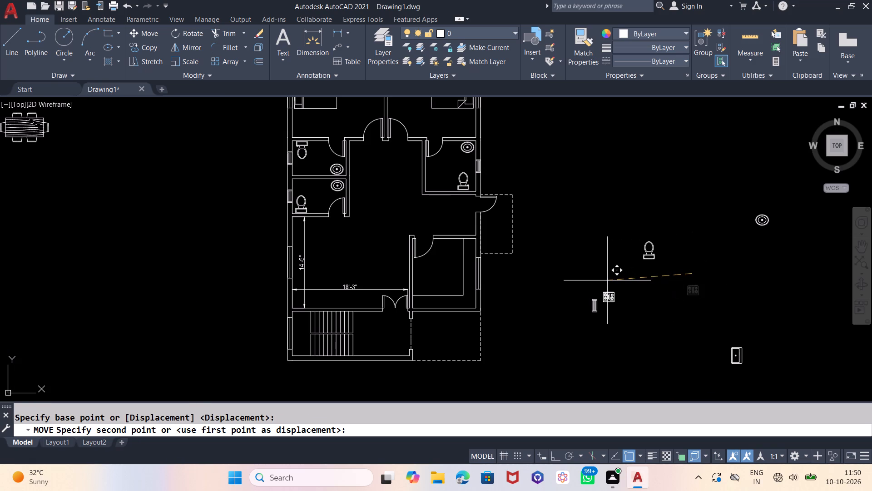
scroll(435, 290, up, 2)
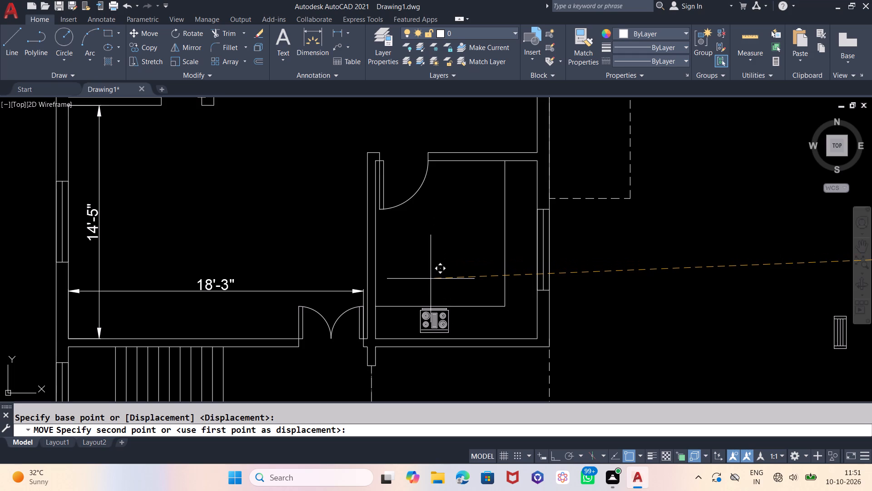
click(431, 279)
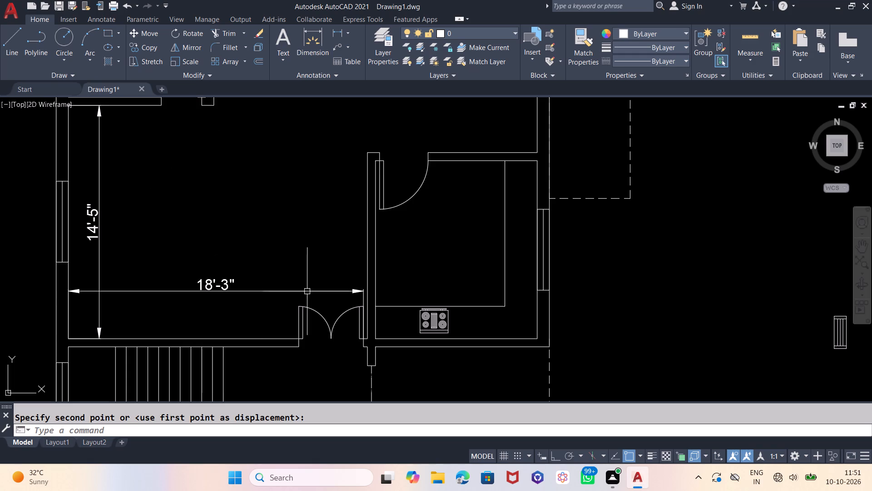
Move the rectangular kitchen sink block onto the north end of the kitchen's east counter.
scroll(220, 177, down, 1)
scroll(119, 167, down, 1)
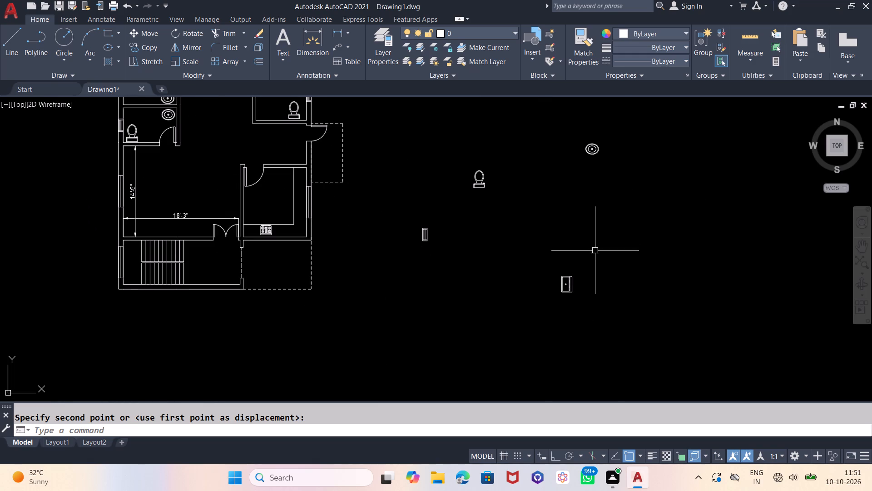
drag(594, 253, 581, 262)
click(508, 321)
key(m)
key(Return)
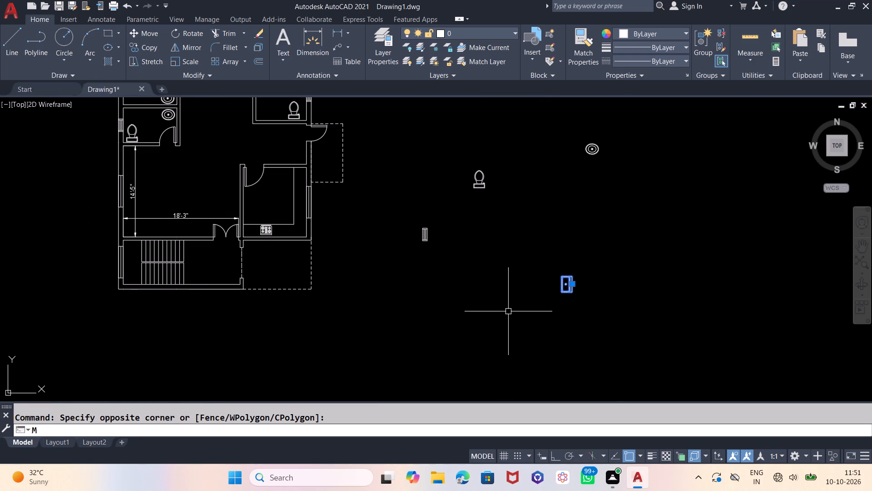
click(545, 293)
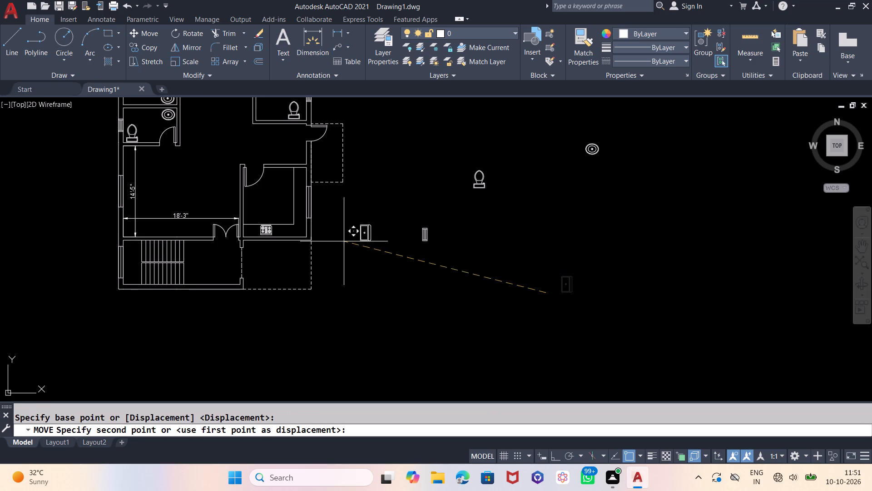
scroll(272, 180, up, 2)
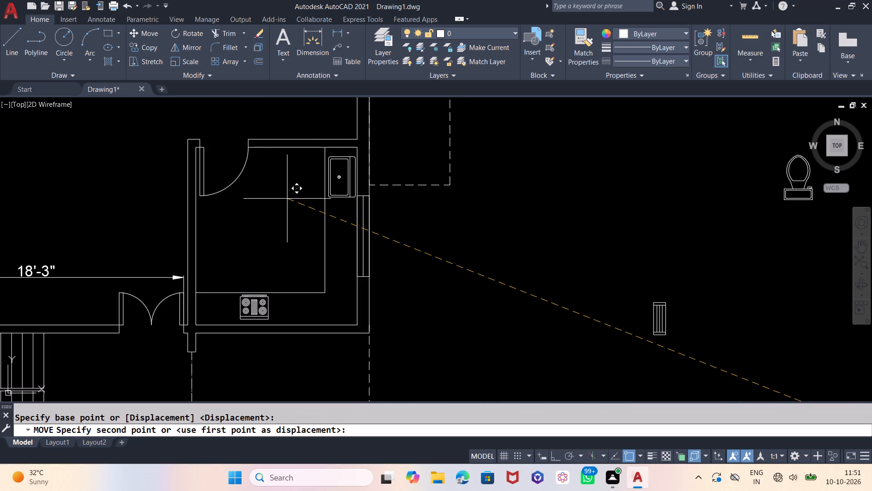
click(287, 199)
Rotate the dining table block west of the plan 90 degrees clockwise so its long side runs north-south.
scroll(269, 232, down, 1)
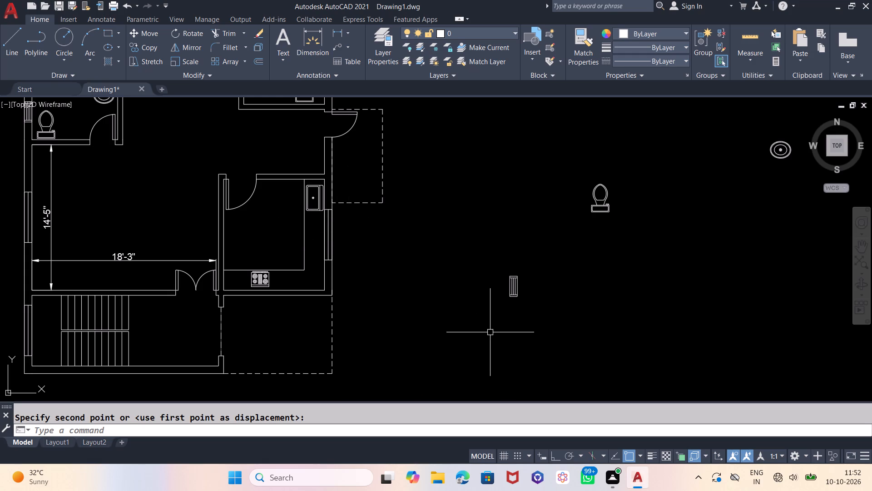
scroll(540, 317, down, 1)
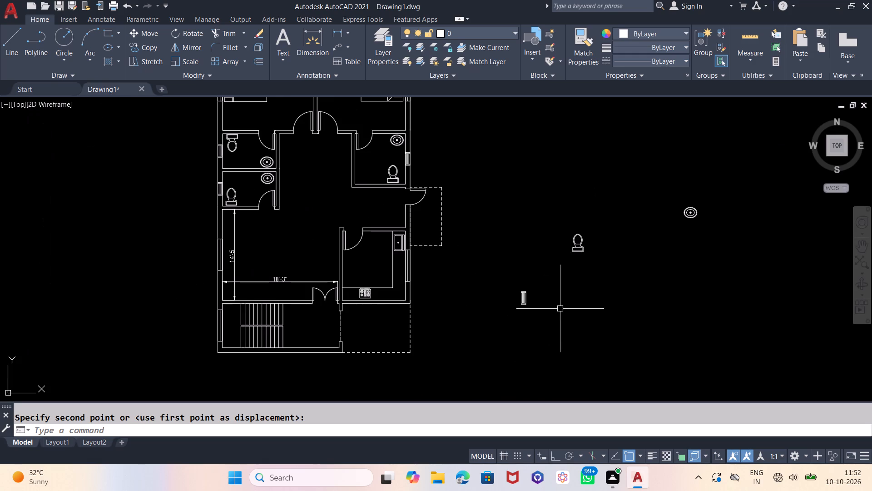
scroll(581, 308, down, 1)
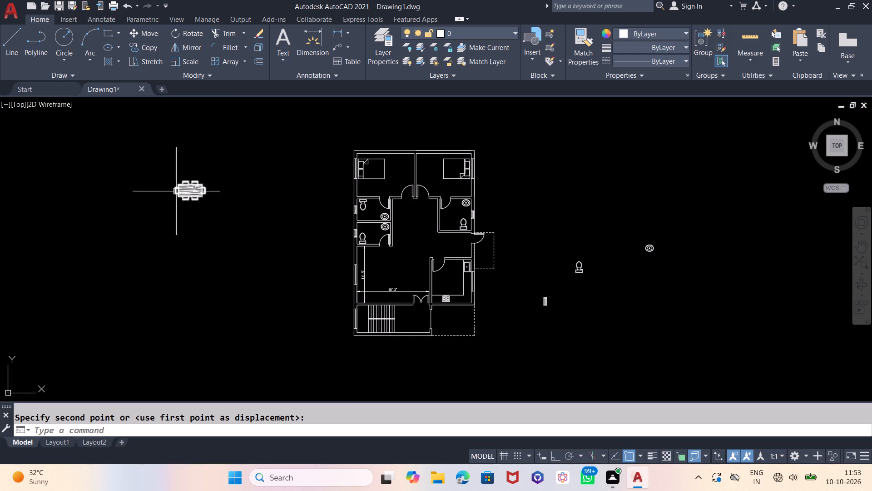
click(212, 172)
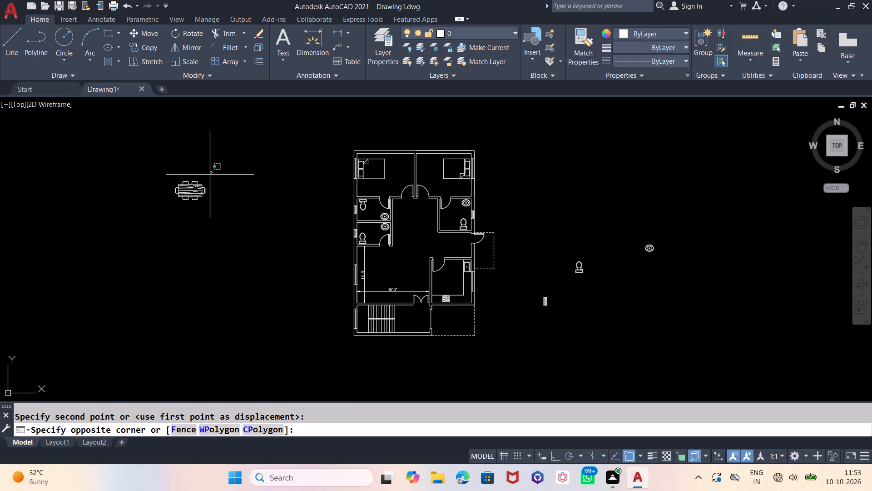
click(145, 227)
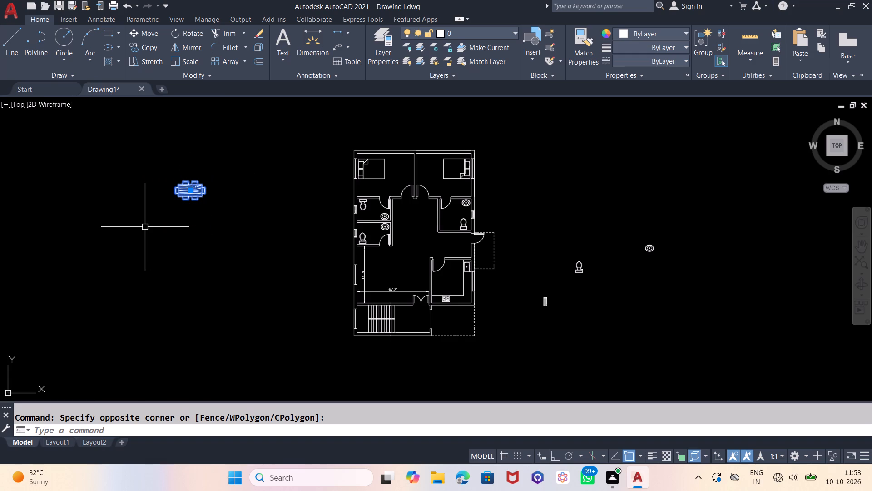
text(RO)
key(Return)
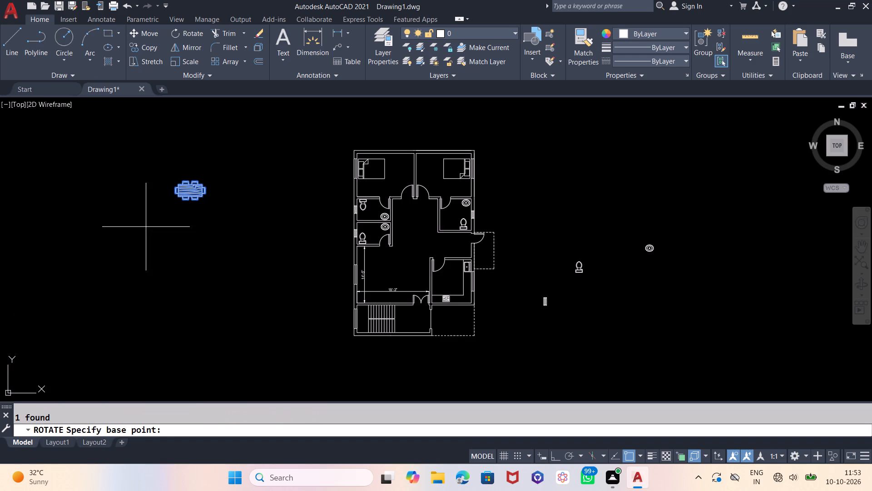
key(F8)
click(146, 227)
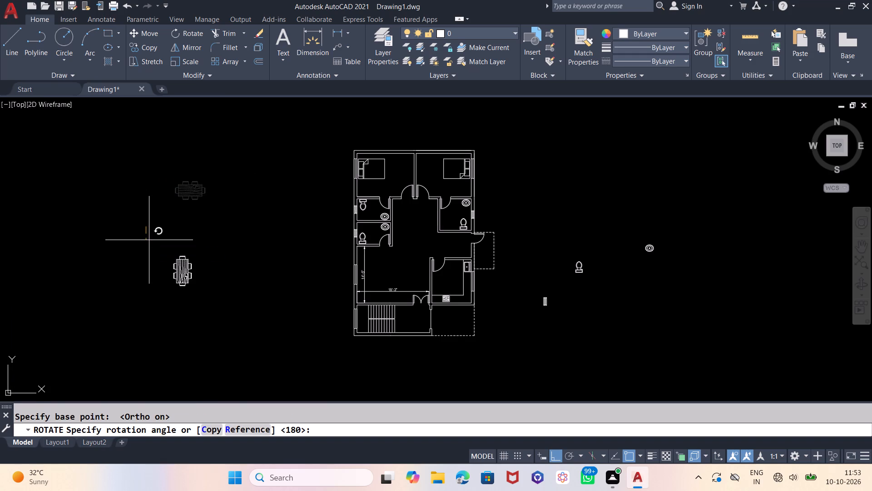
click(149, 240)
key(F8)
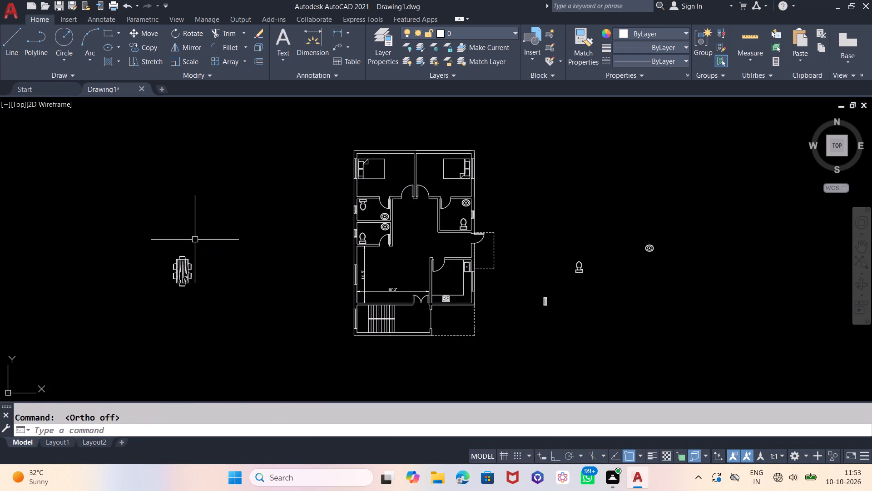
Move the dining table block into the 18'-3" by 14'-5" room, slightly west of the room's centre.
click(209, 238)
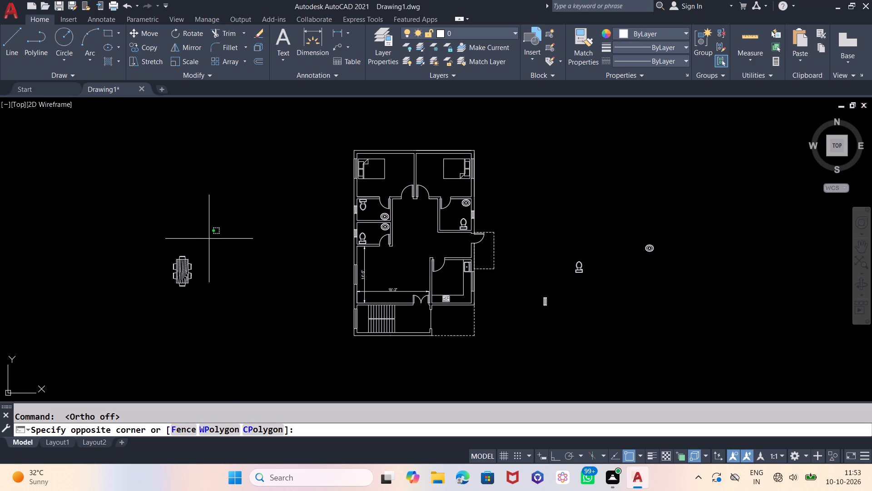
click(162, 297)
key(m)
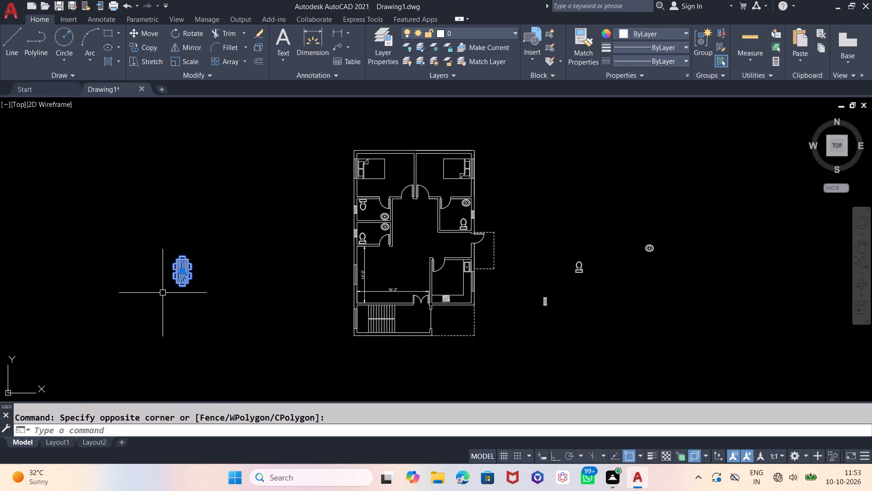
key(Return)
click(163, 283)
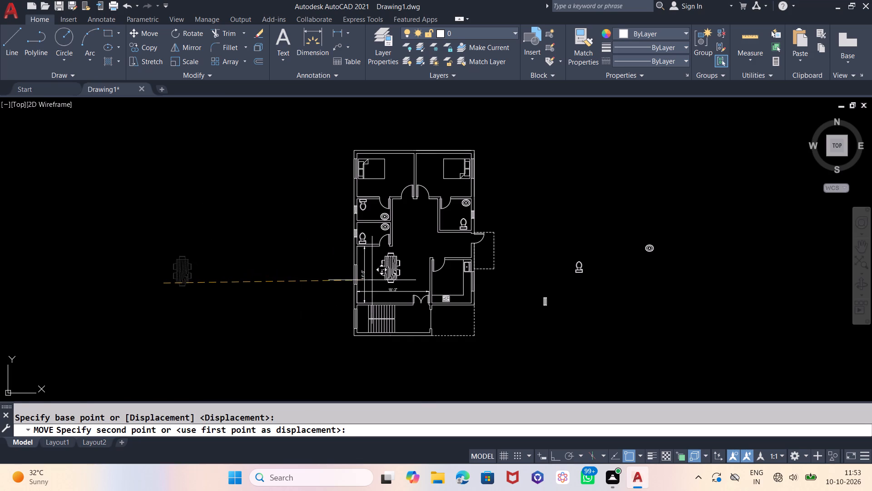
scroll(372, 282, up, 2)
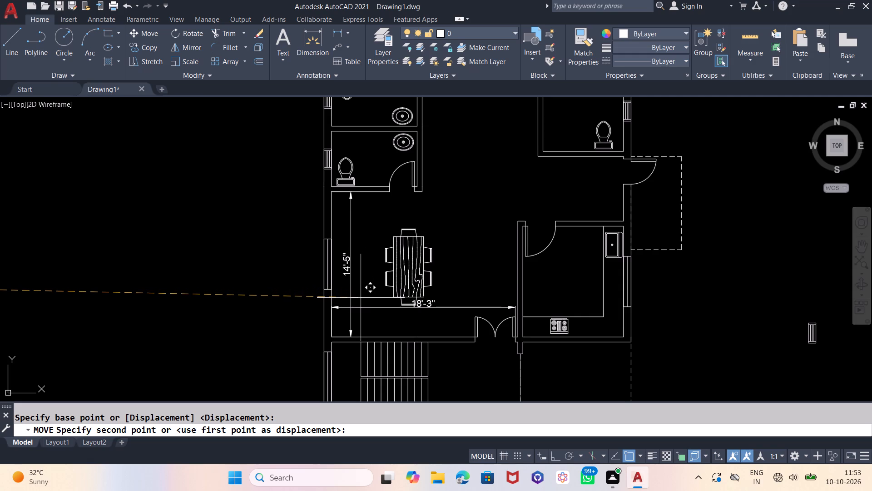
click(361, 298)
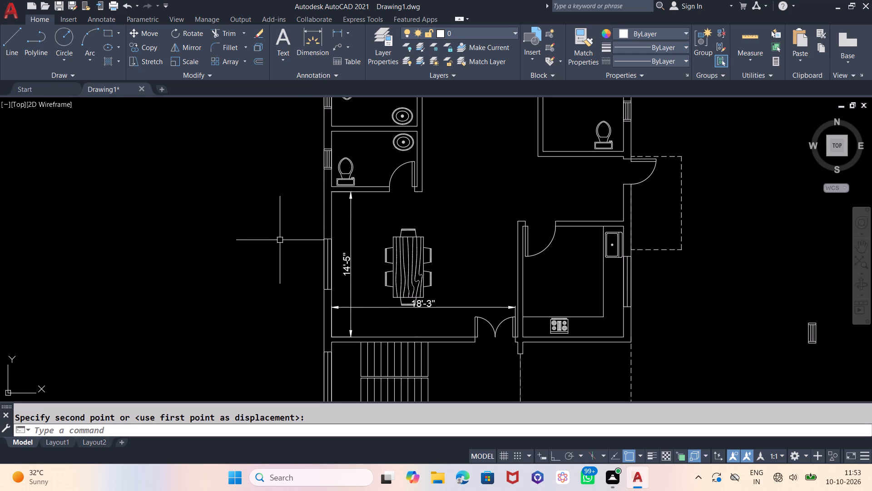
Erase the leftover window, toilet and washbasin blocks lying outside the plan to the east.
scroll(276, 239, down, 2)
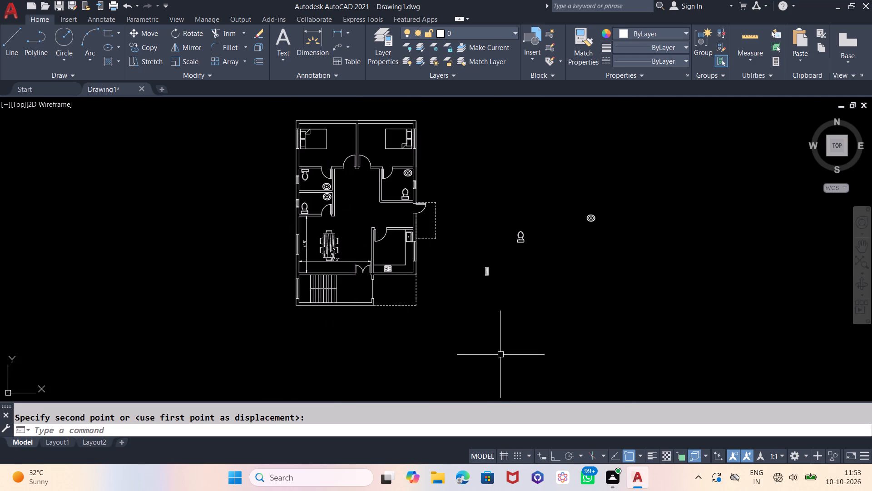
drag(602, 195, 596, 200)
click(478, 309)
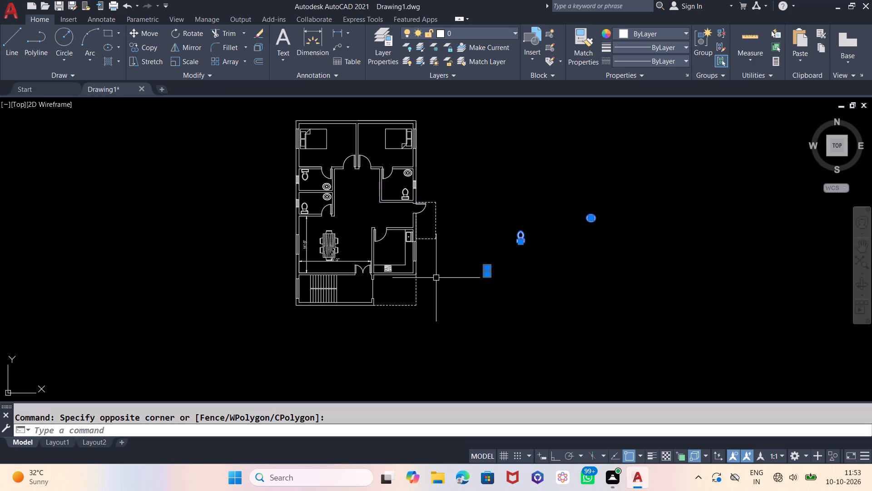
key(Delete)
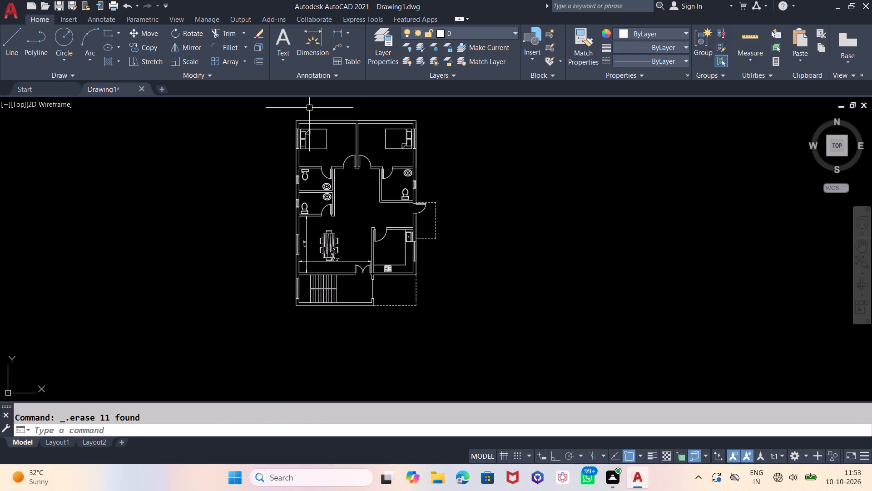
Add the multiline text MBR in the empty area east of the floor plan.
scroll(307, 107, up, 1)
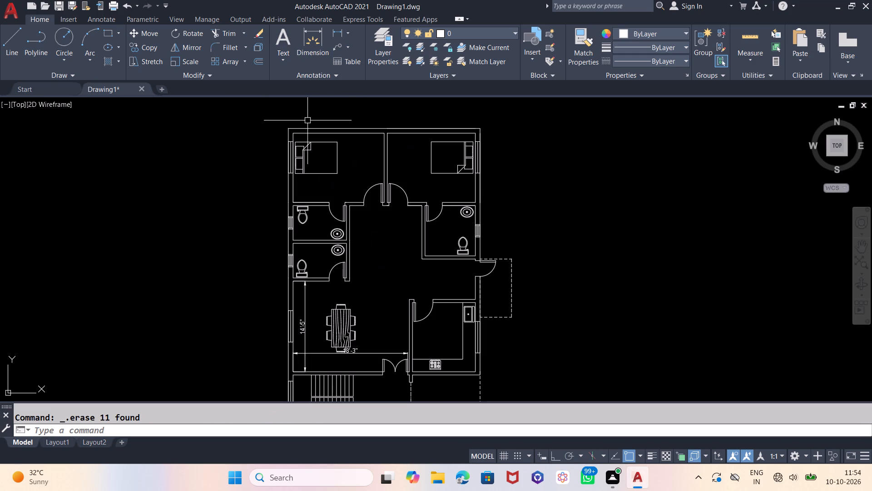
click(281, 47)
scroll(170, 161, down, 1)
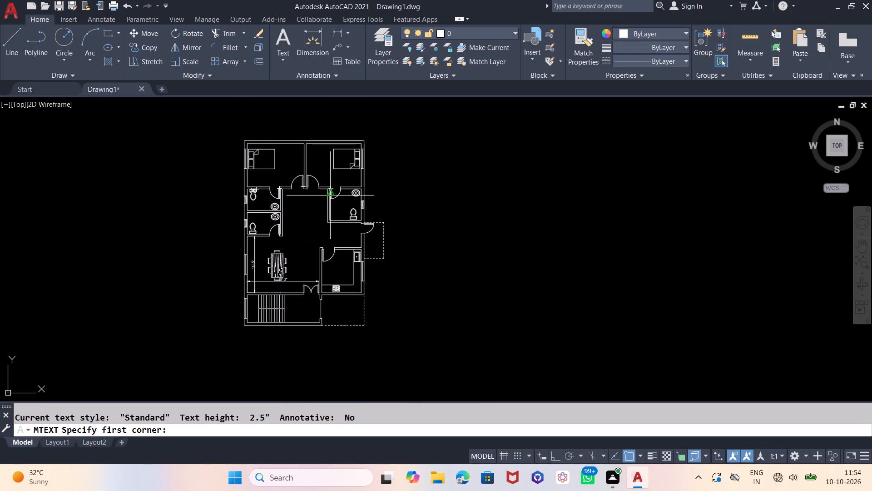
click(490, 199)
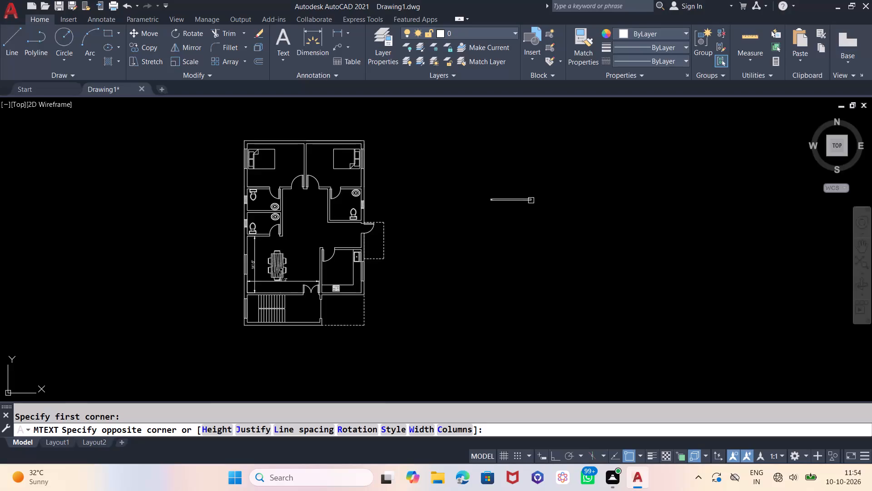
click(531, 200)
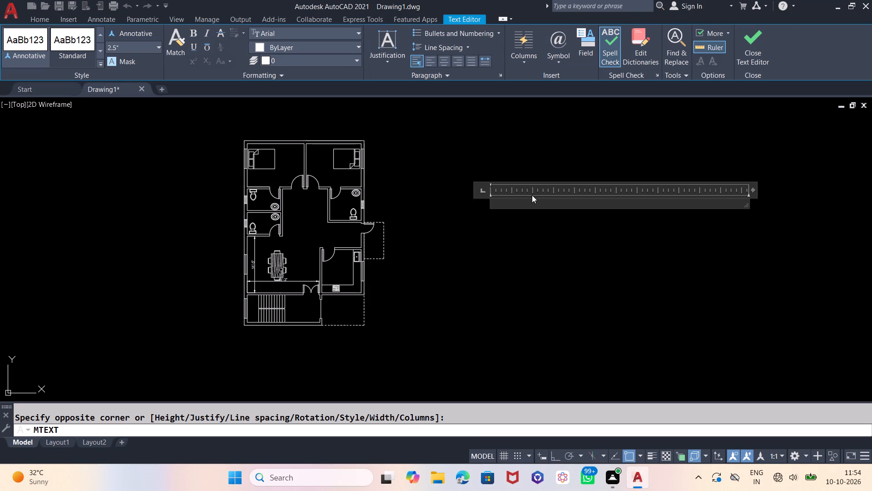
text(MBR)
click(553, 170)
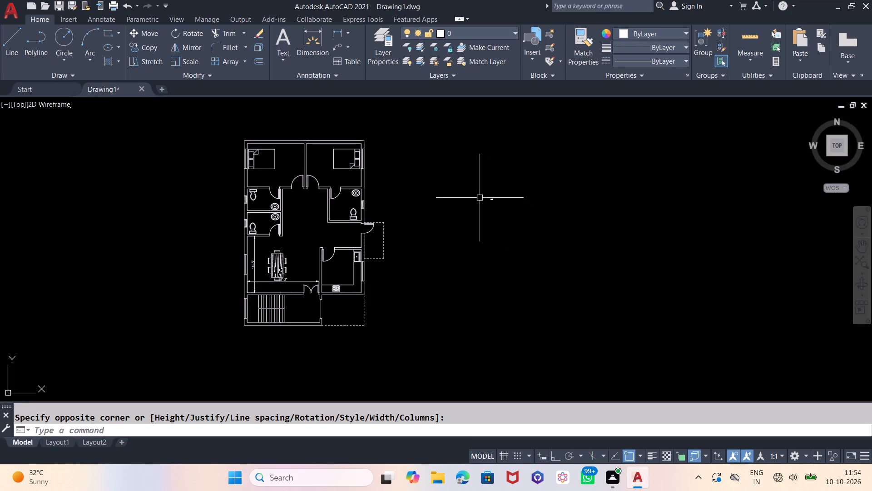
Scale the MBR text up by eye until its width is about one-fifth of the house's width.
click(492, 202)
text(SC)
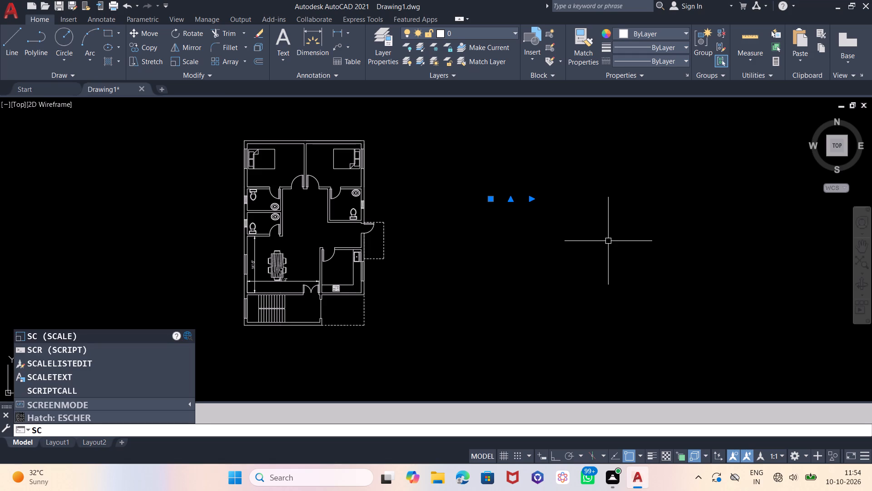
key(Return)
click(481, 218)
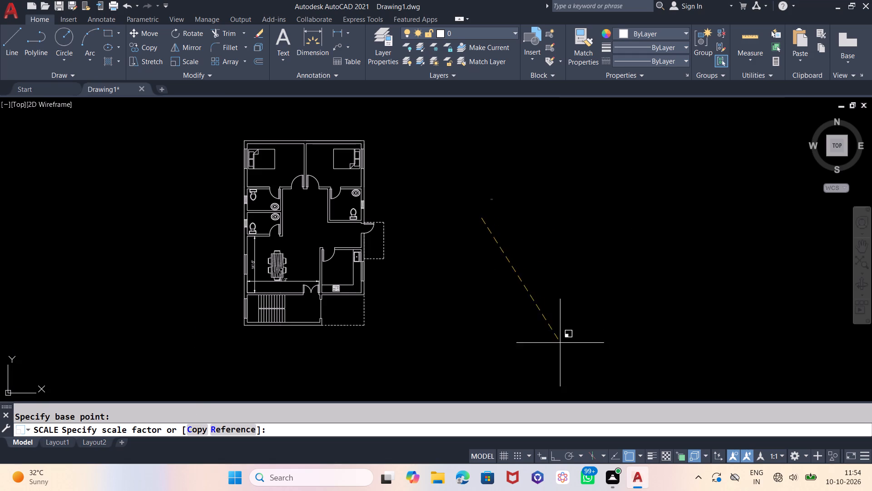
scroll(496, 327, down, 1)
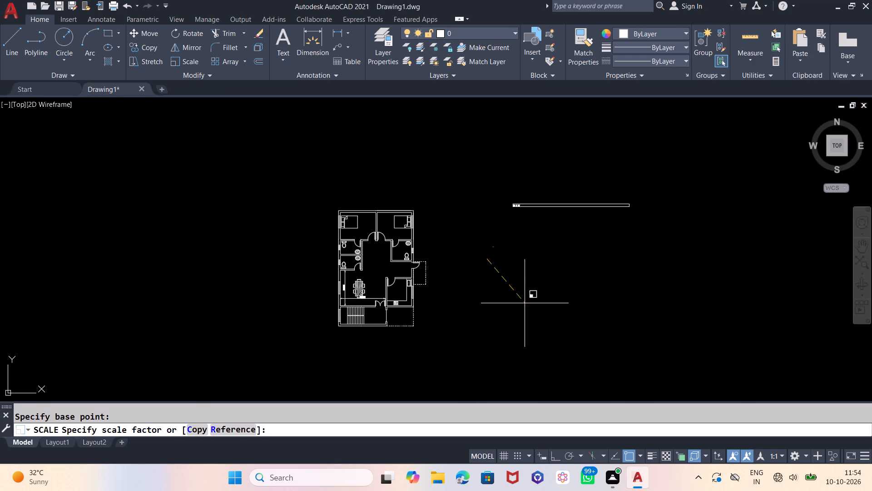
scroll(556, 323, up, 1)
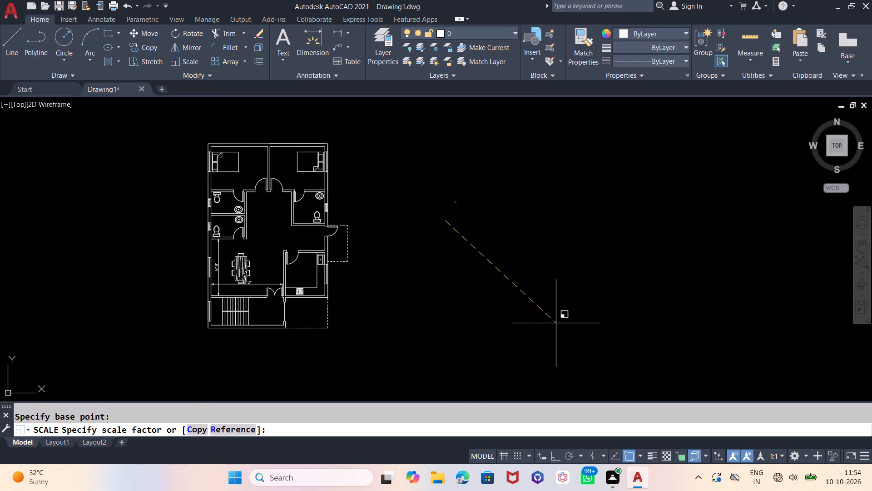
middle_drag(551, 326, 393, 455)
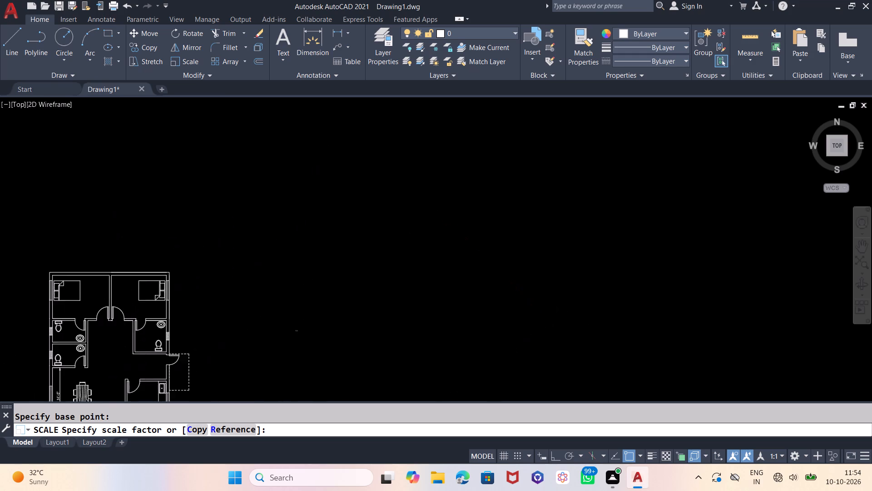
middle_drag(393, 455, 359, 488)
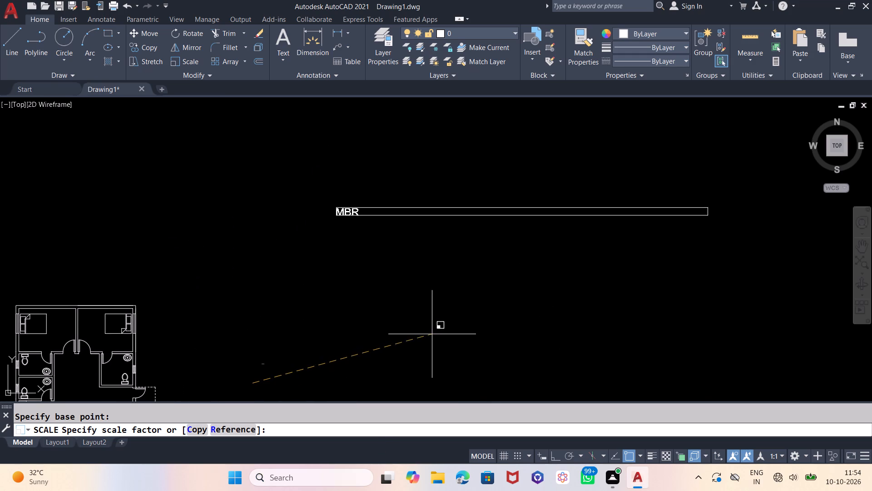
click(440, 336)
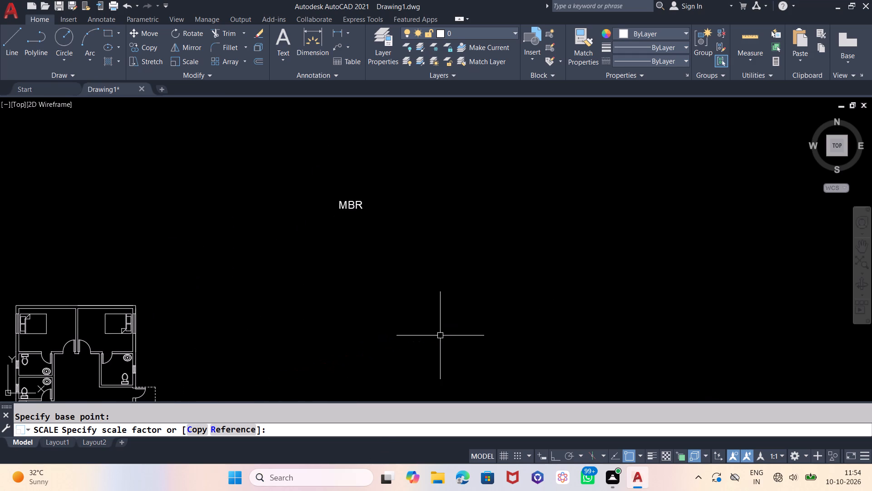
Copy the MBR text four times into the plan, stacking two copies beside the bed in each of the two northern bedrooms.
scroll(558, 290, down, 2)
key(z)
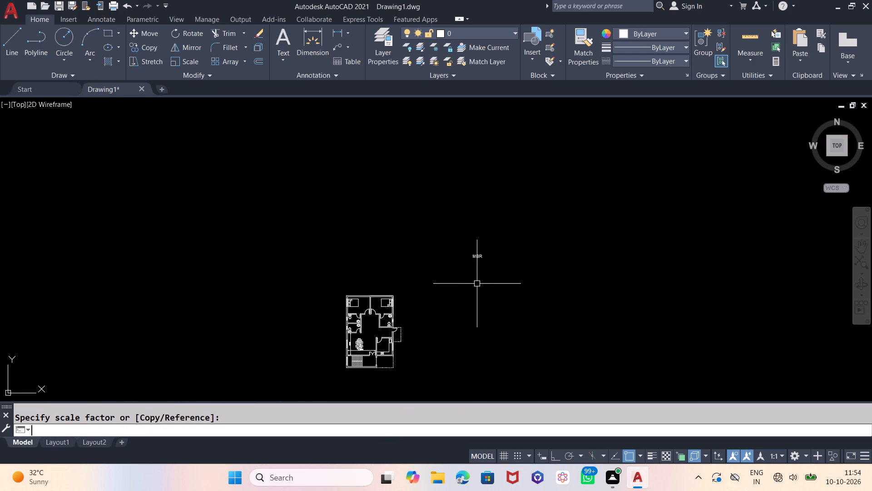
key(Return)
key(e)
key(Return)
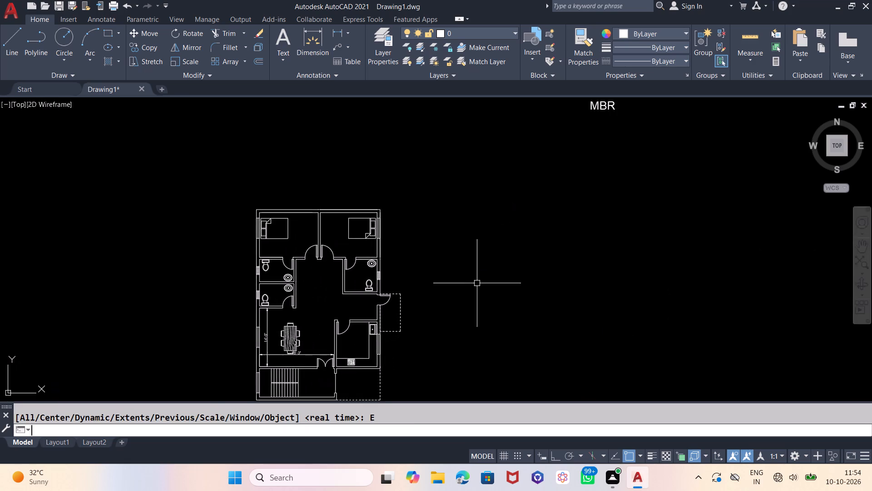
click(602, 104)
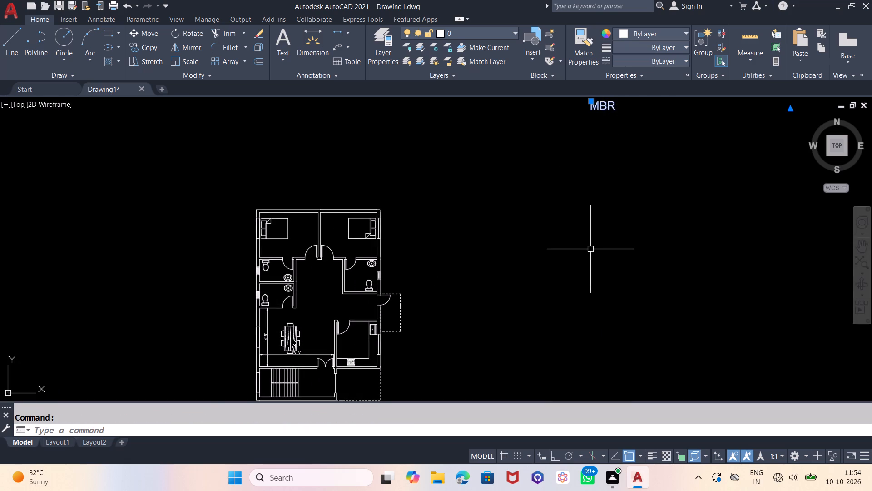
key(c)
key(p)
key(Return)
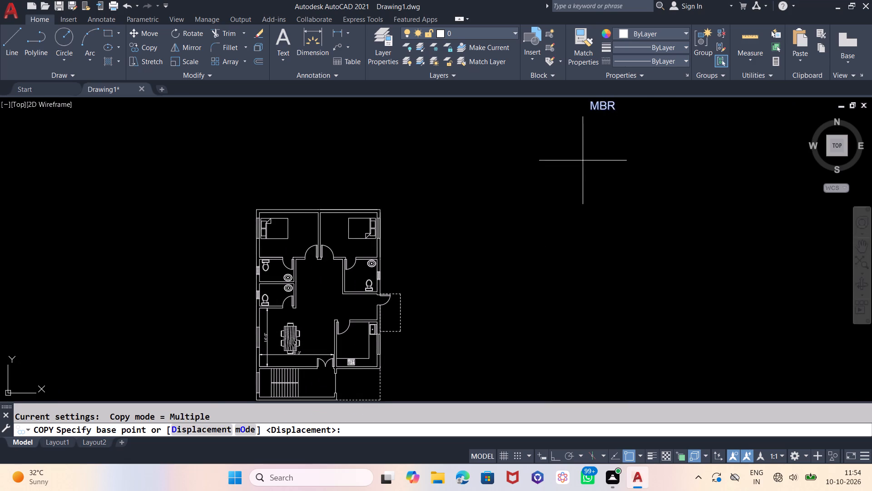
click(611, 130)
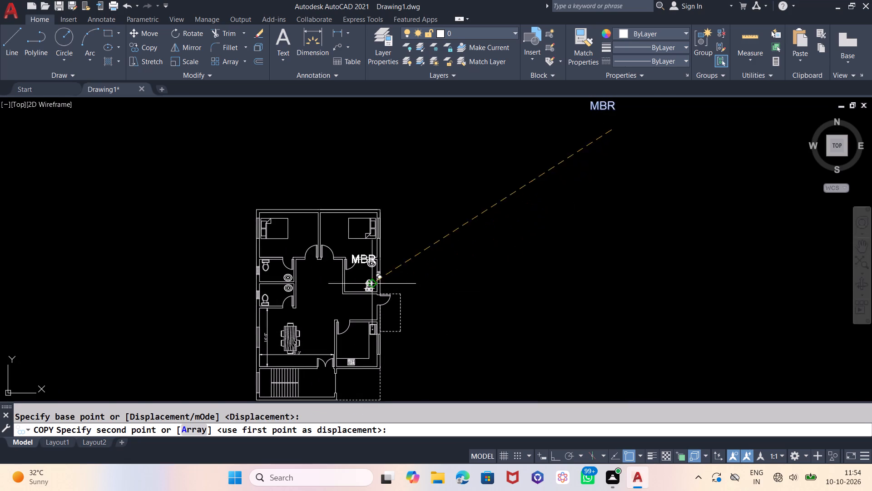
scroll(315, 249, up, 2)
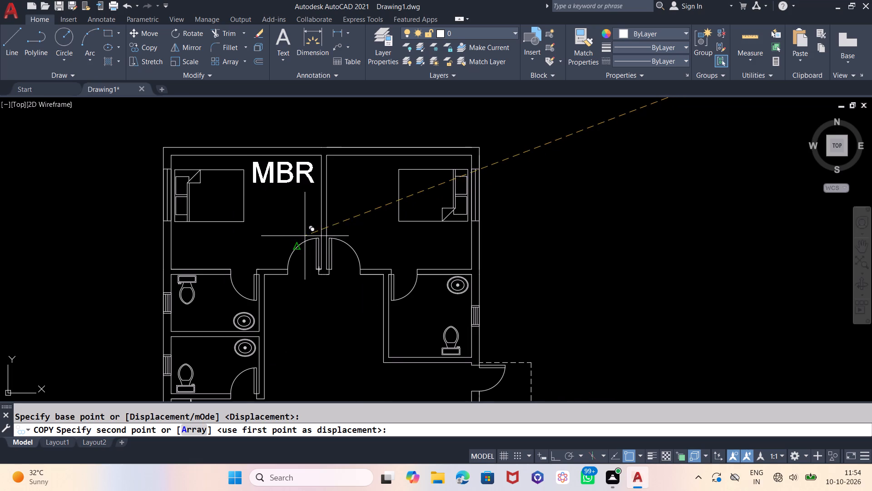
click(305, 236)
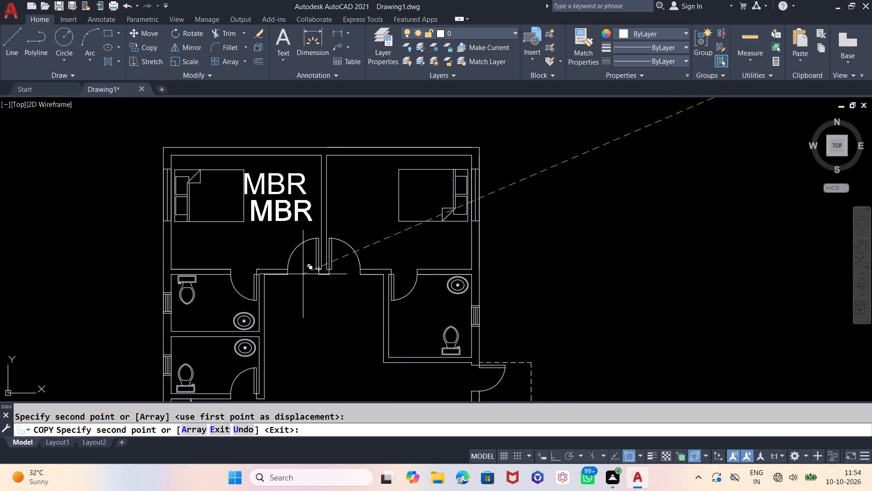
click(302, 275)
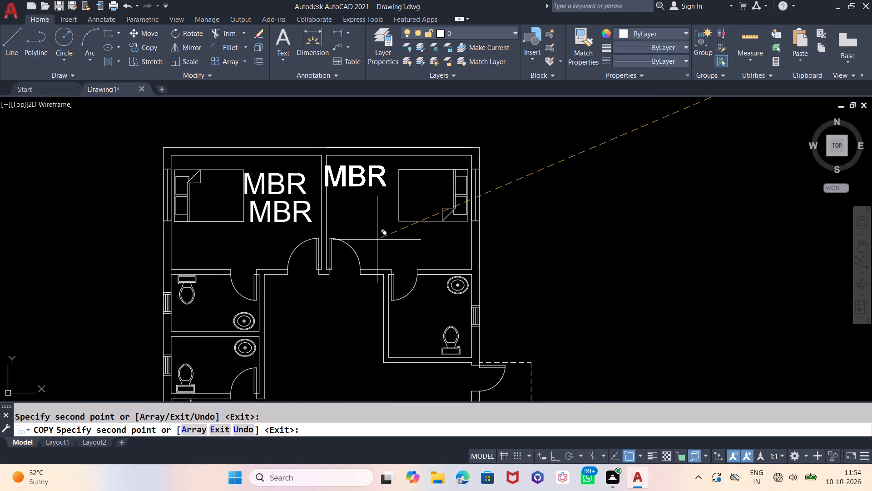
click(384, 234)
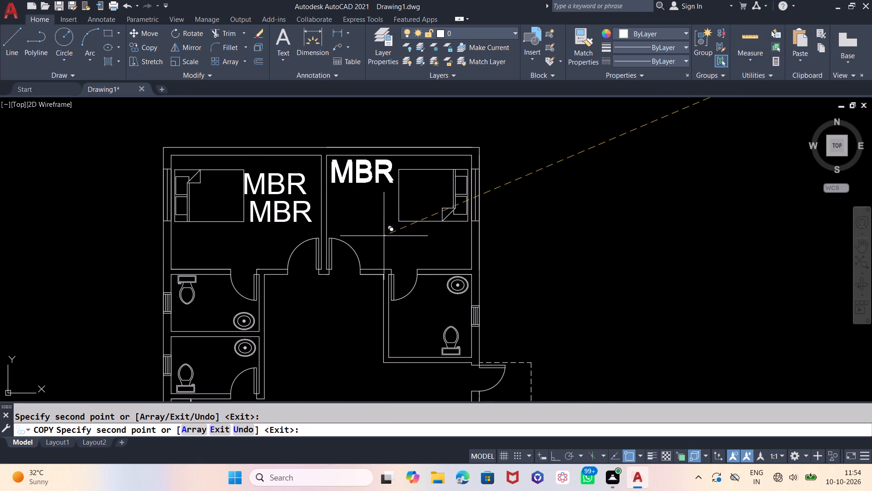
click(385, 263)
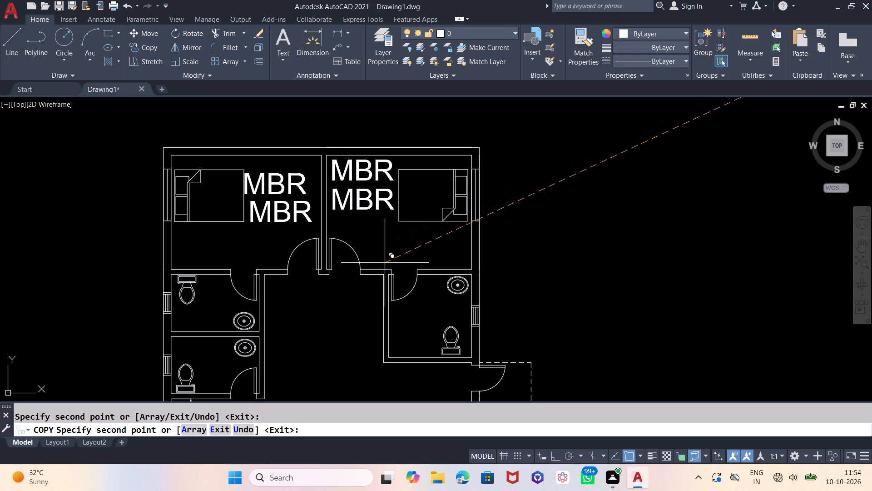
Place four more MBR copies, two stacked between the dining table and the kitchen and two stacked inside the kitchen.
scroll(397, 195, down, 3)
scroll(352, 295, up, 2)
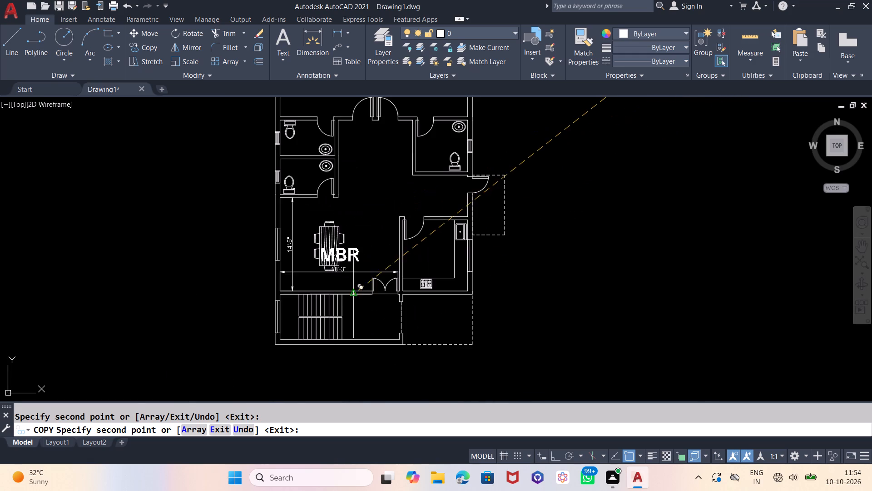
scroll(362, 272, up, 2)
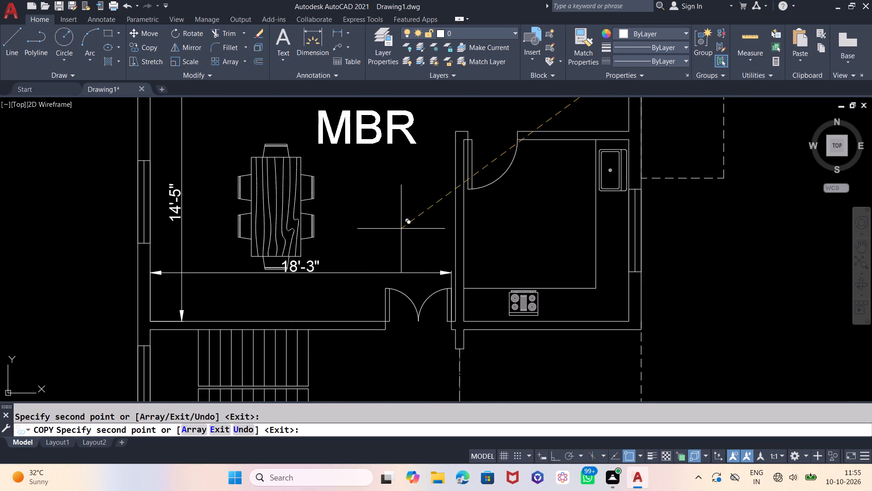
click(417, 220)
click(417, 268)
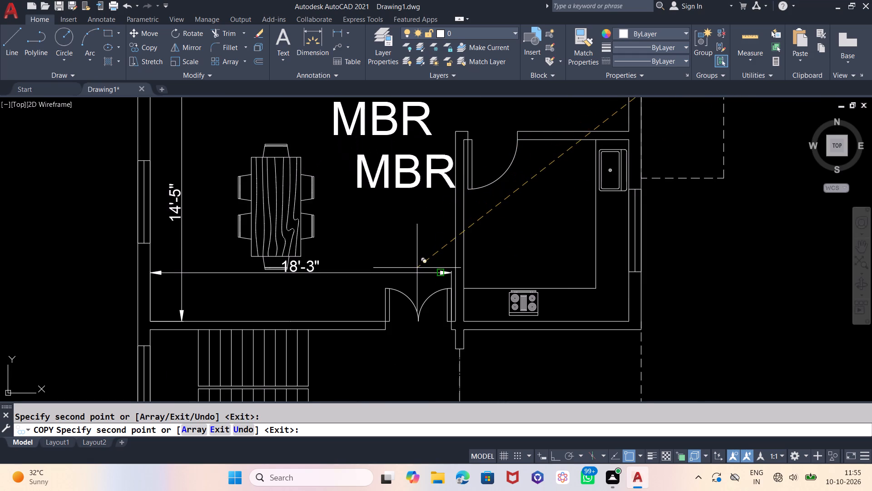
click(580, 301)
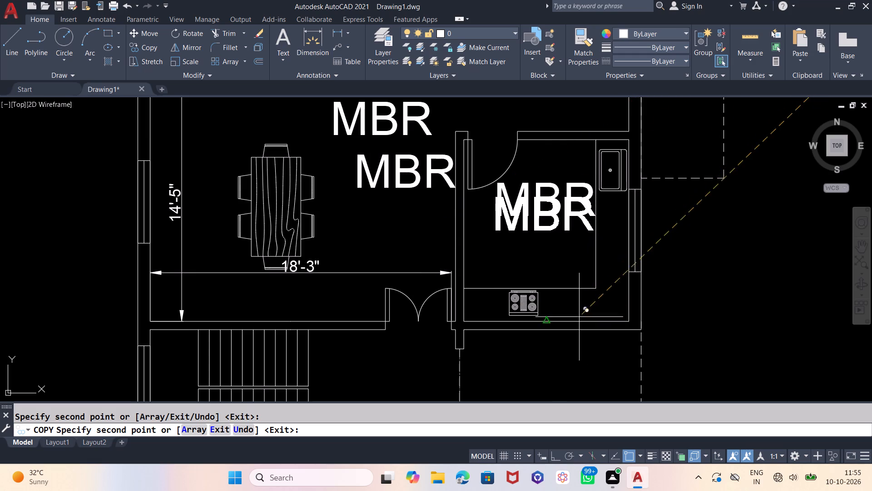
click(581, 349)
scroll(535, 204, down, 1)
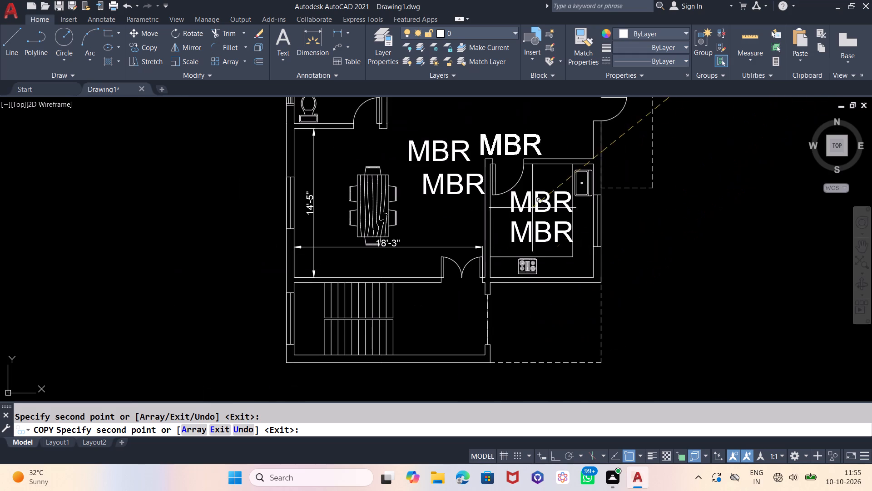
scroll(351, 456, down, 1)
scroll(345, 361, down, 2)
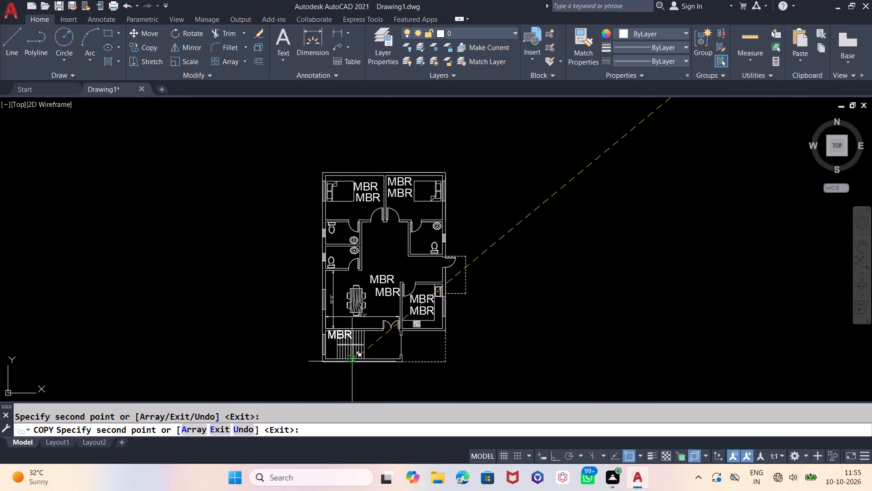
scroll(407, 259, up, 1)
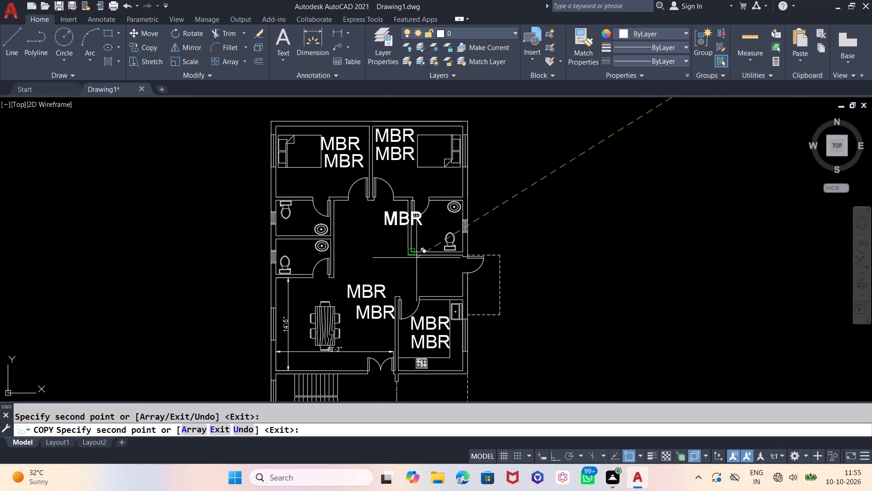
key(Escape)
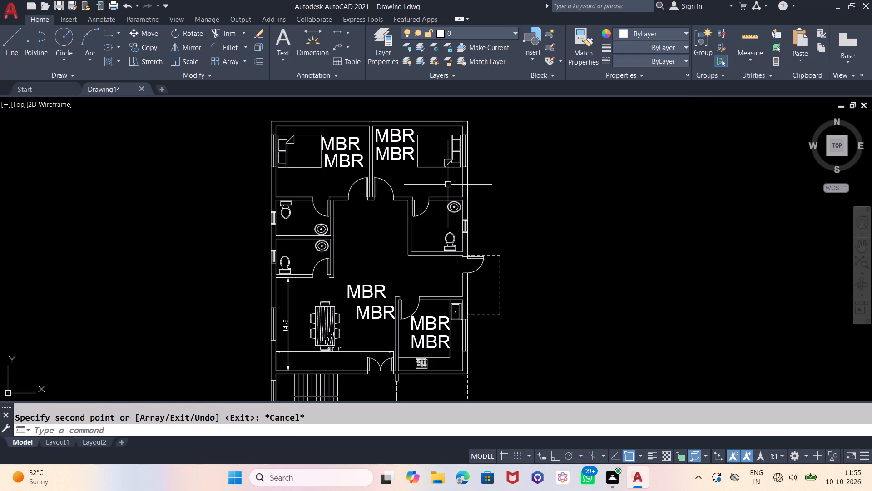
Scale the upper MBR label in the northwest bedroom down by eye to about three-fifths of its size.
click(350, 145)
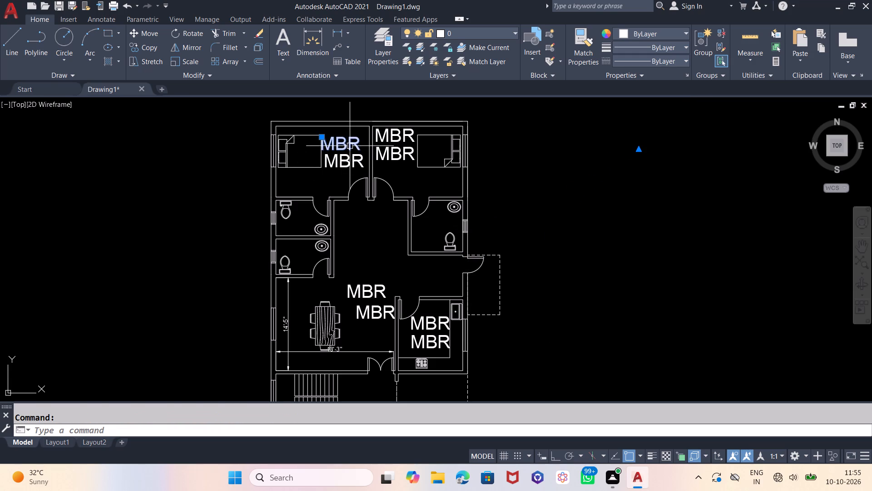
key(s)
key(c)
key(Return)
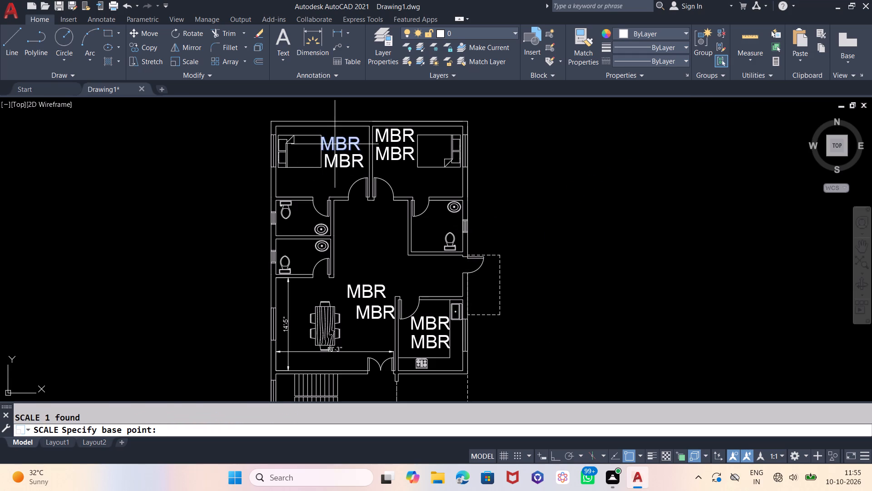
click(334, 142)
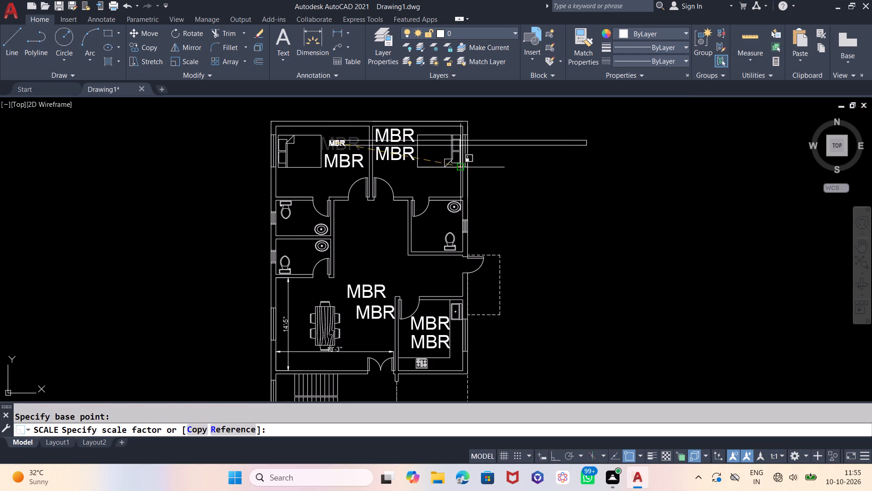
click(514, 168)
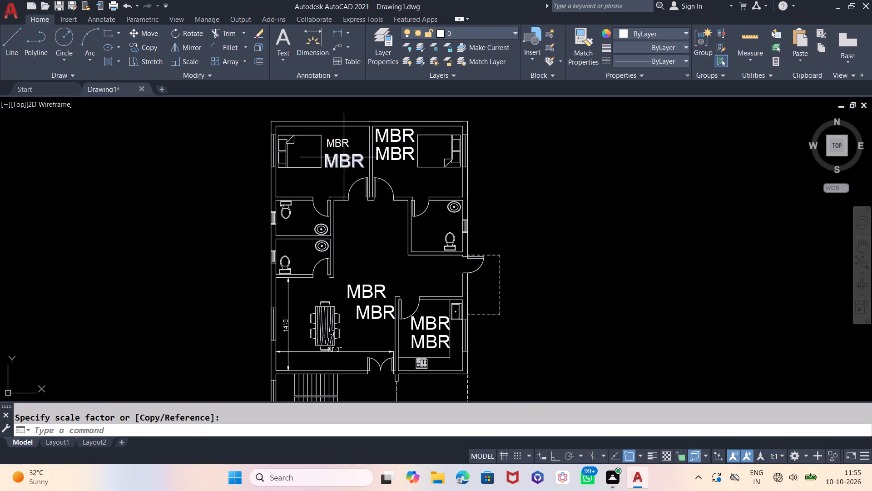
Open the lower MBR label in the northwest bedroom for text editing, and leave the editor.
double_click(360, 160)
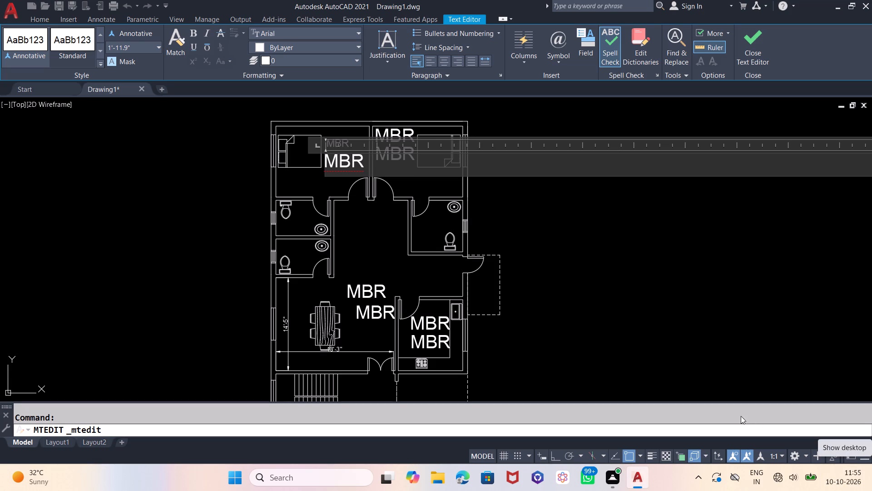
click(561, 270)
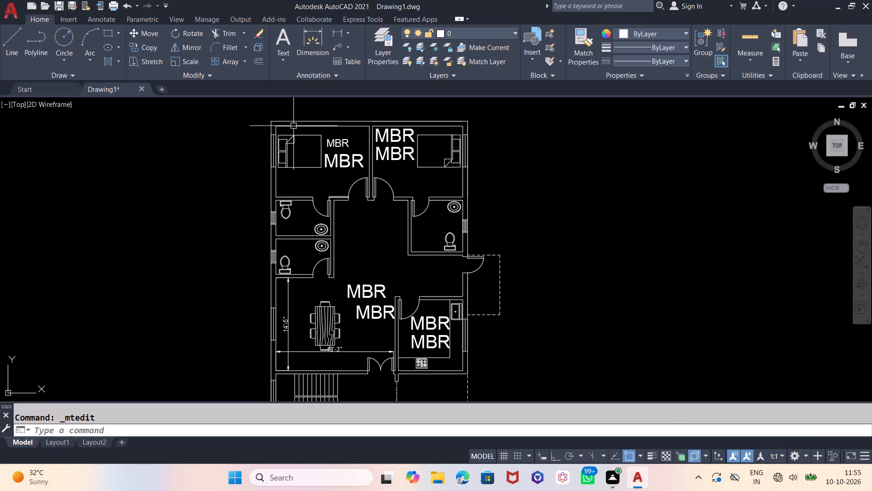
Dimension the northwest bedroom's inner width above the north wall and its inner depth outside the west wall.
click(313, 32)
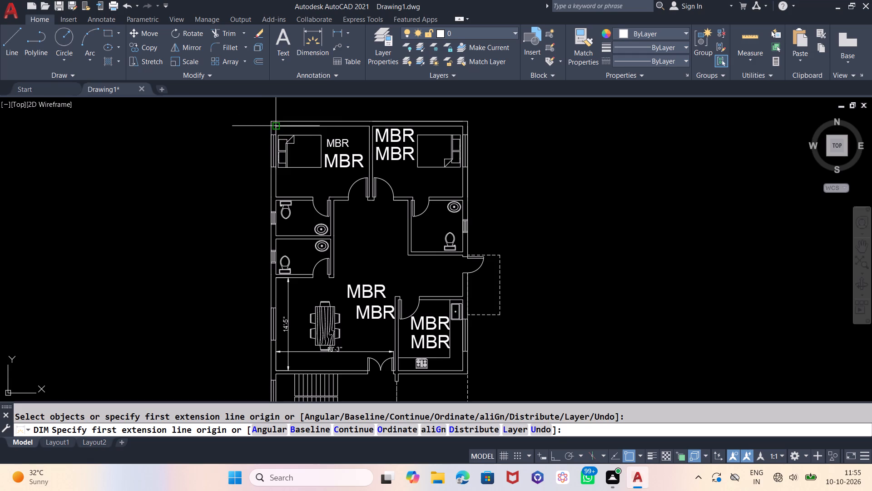
click(275, 128)
click(367, 129)
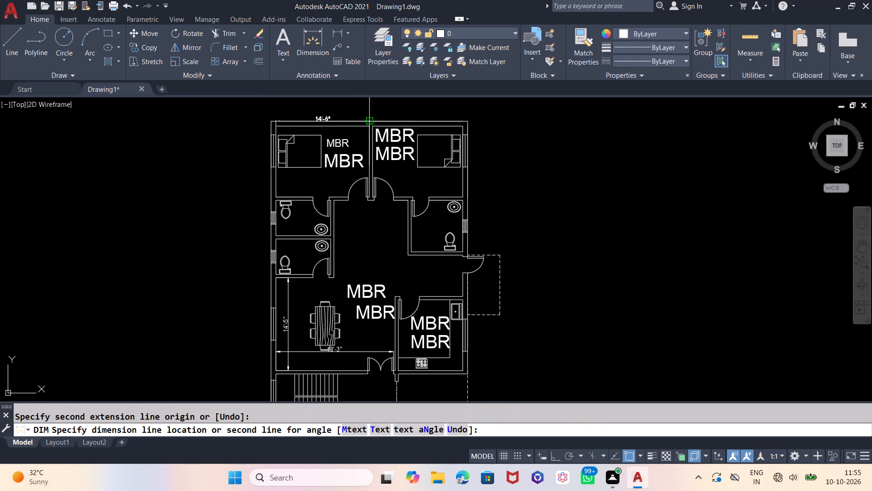
click(367, 116)
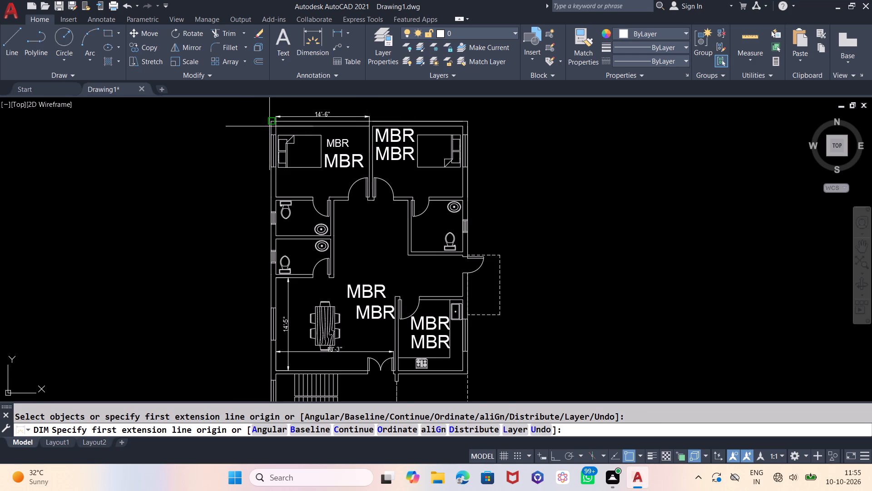
click(274, 125)
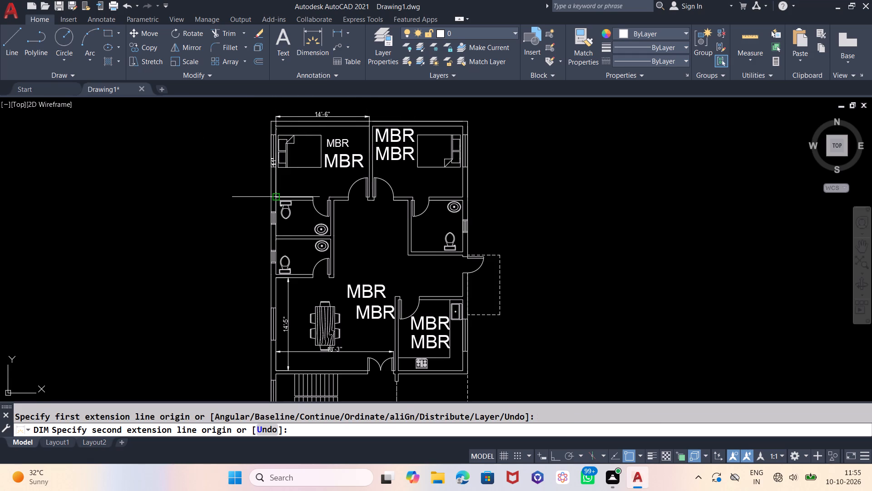
click(275, 196)
click(263, 194)
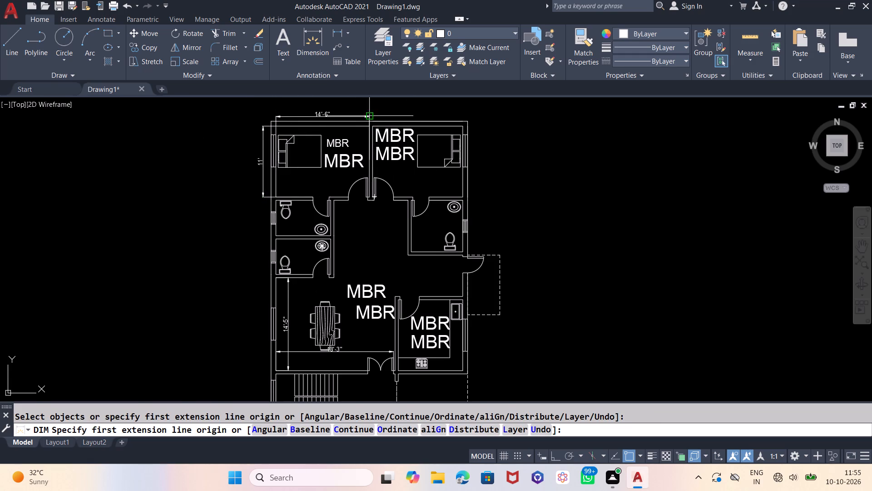
Dimension the northeast bedroom's inner width above the north wall and its inner depth outside the east wall.
scroll(370, 128, up, 1)
click(372, 123)
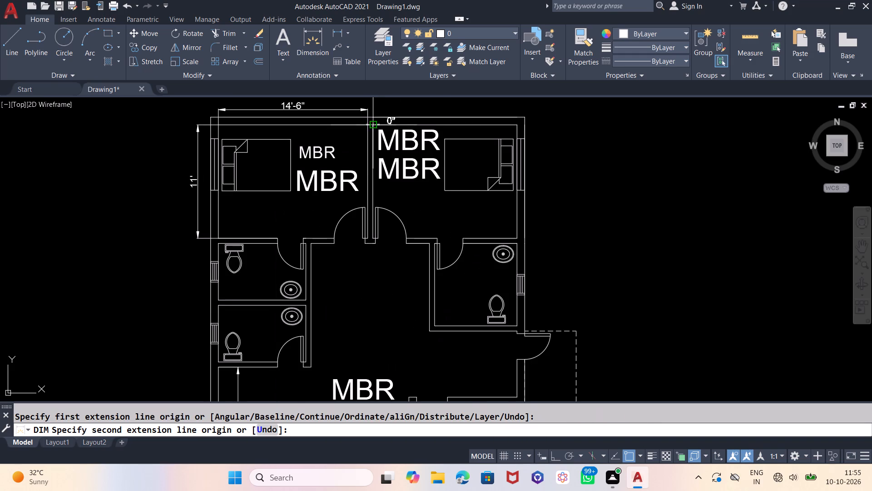
click(515, 122)
click(514, 110)
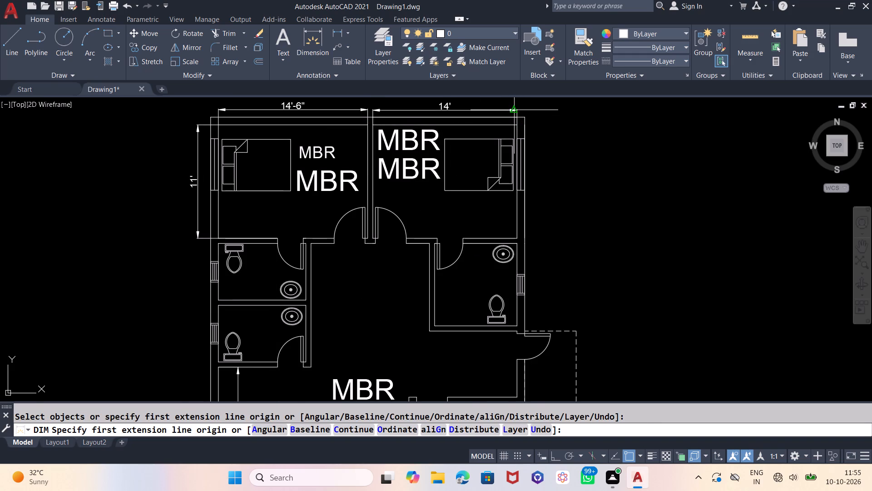
click(515, 127)
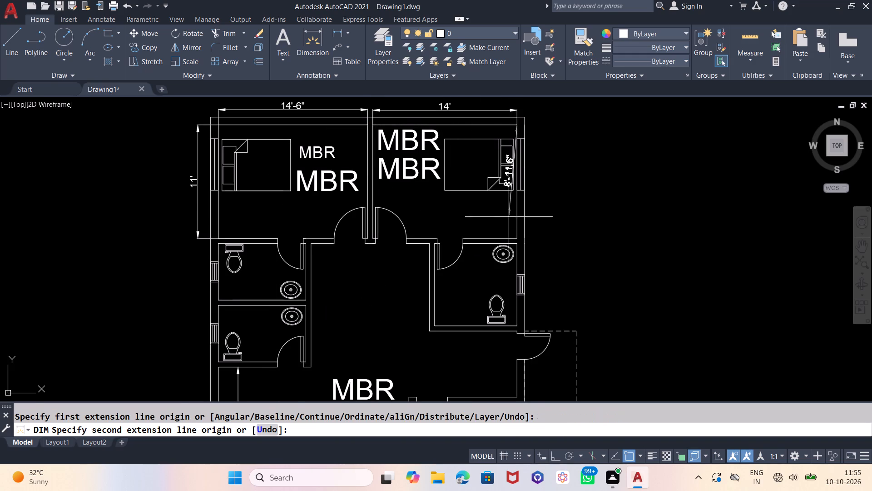
click(514, 236)
scroll(514, 236, up, 1)
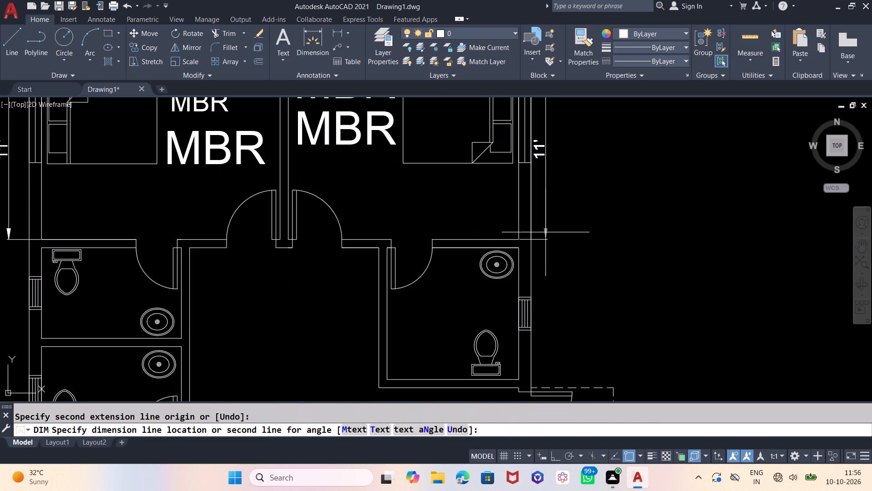
click(550, 232)
scroll(498, 254, down, 2)
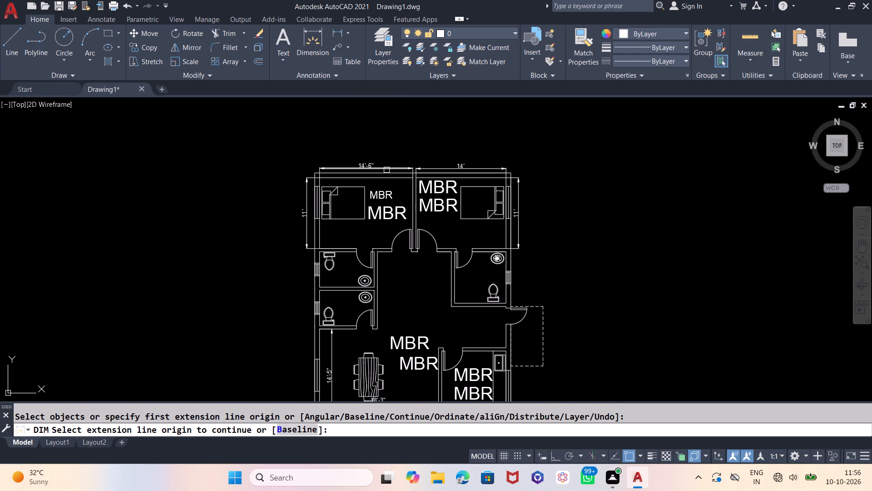
scroll(379, 169, up, 2)
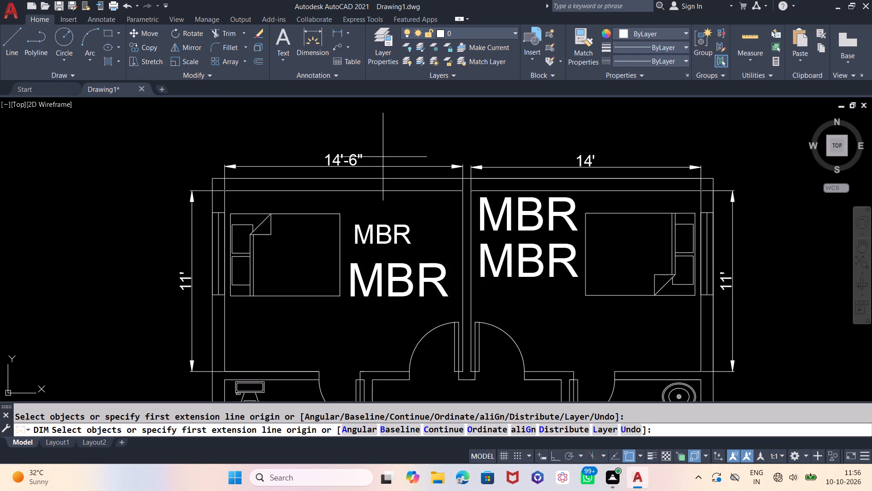
Dimension the kitchen's inner depth outside its east wall and its inner width inside the room, just north of the stove counter.
scroll(396, 125, down, 2)
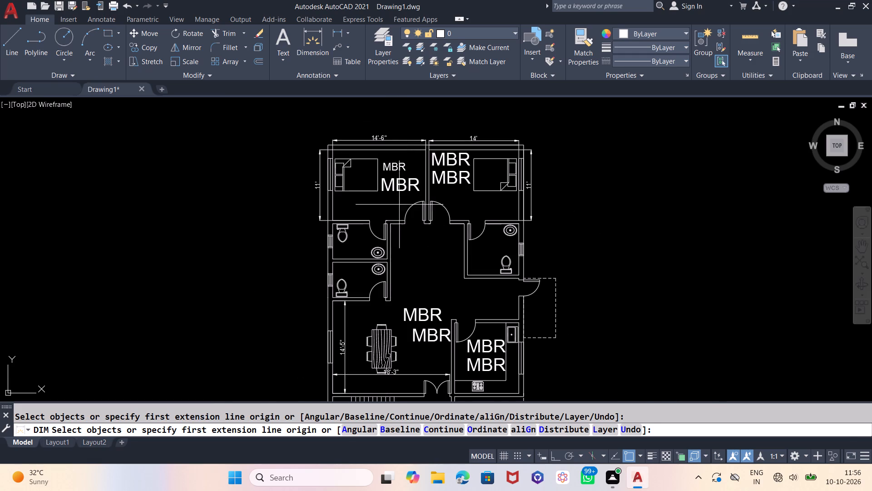
scroll(369, 272, up, 1)
click(322, 40)
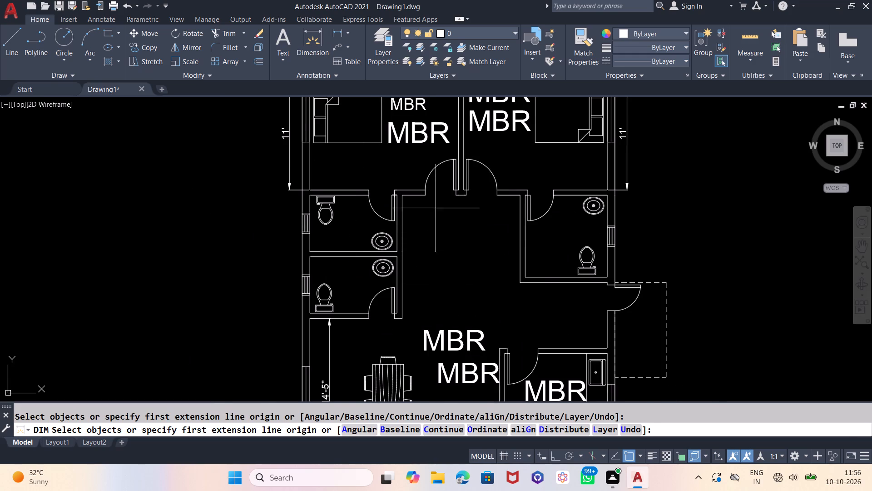
scroll(440, 199, down, 2)
scroll(380, 291, up, 2)
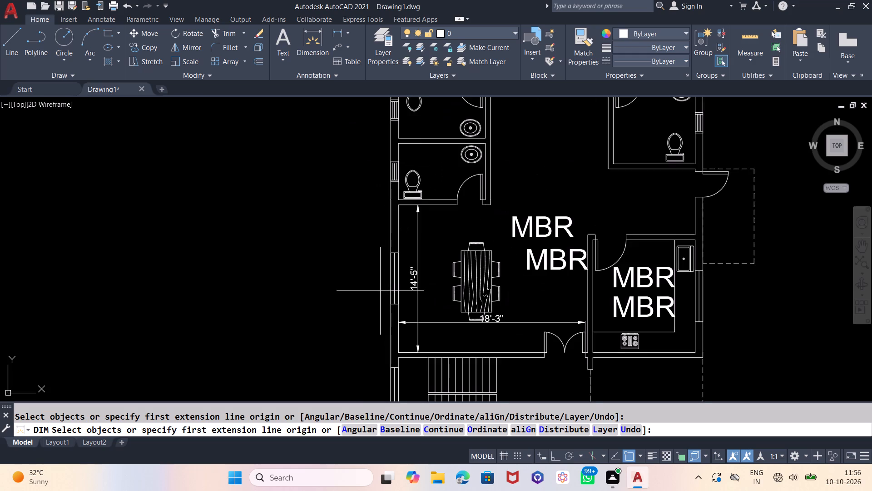
scroll(324, 225, down, 1)
scroll(553, 282, up, 2)
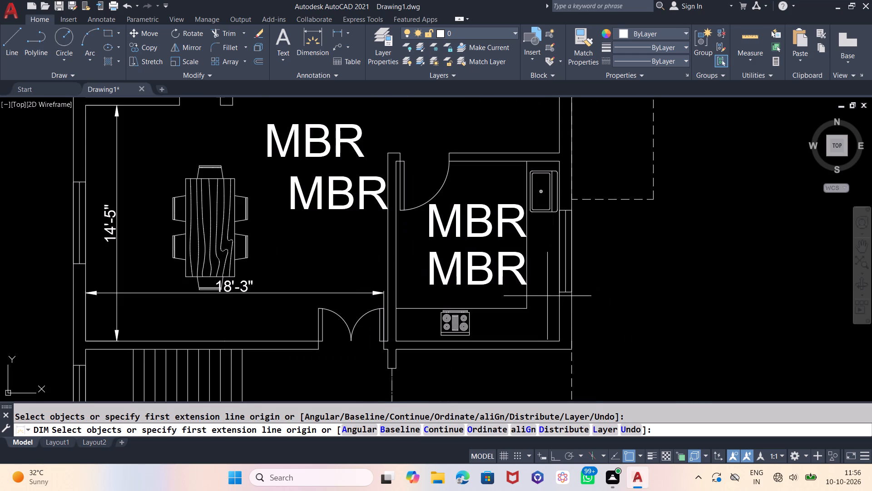
click(558, 161)
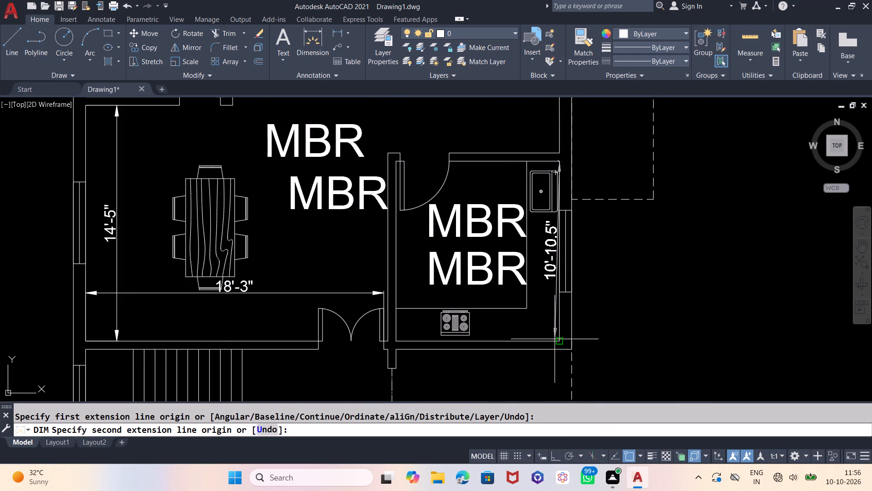
click(559, 340)
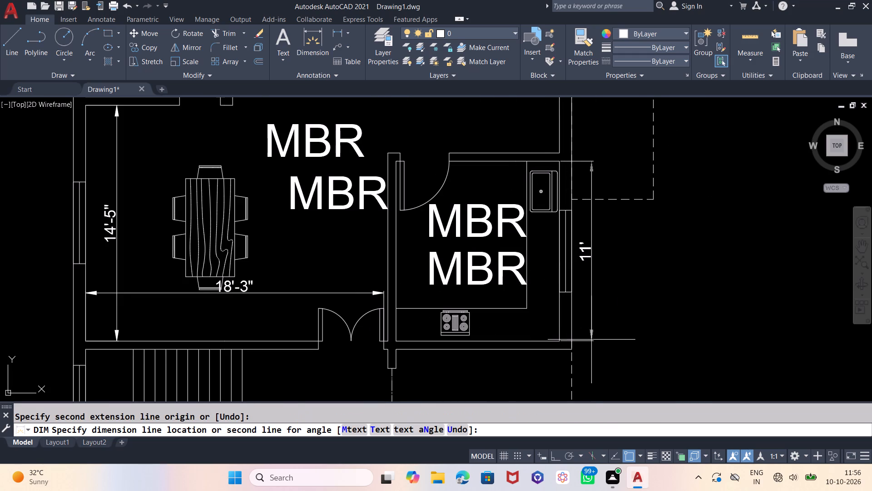
click(594, 340)
click(561, 340)
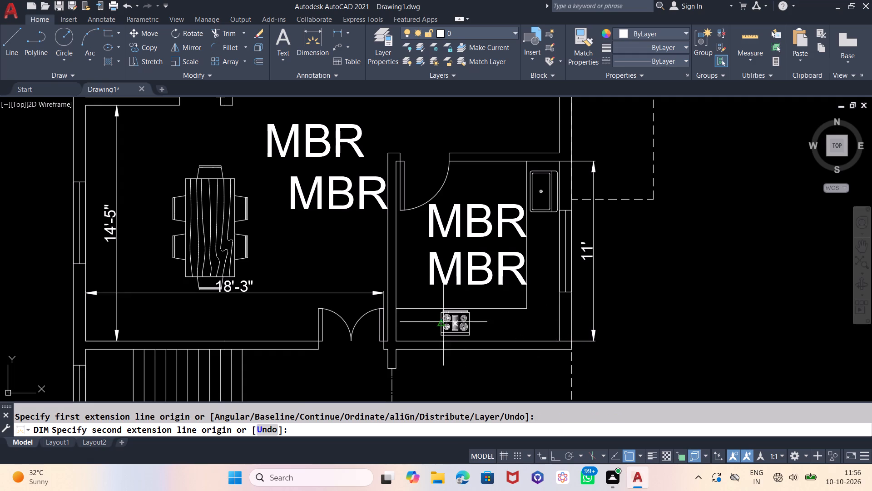
click(396, 340)
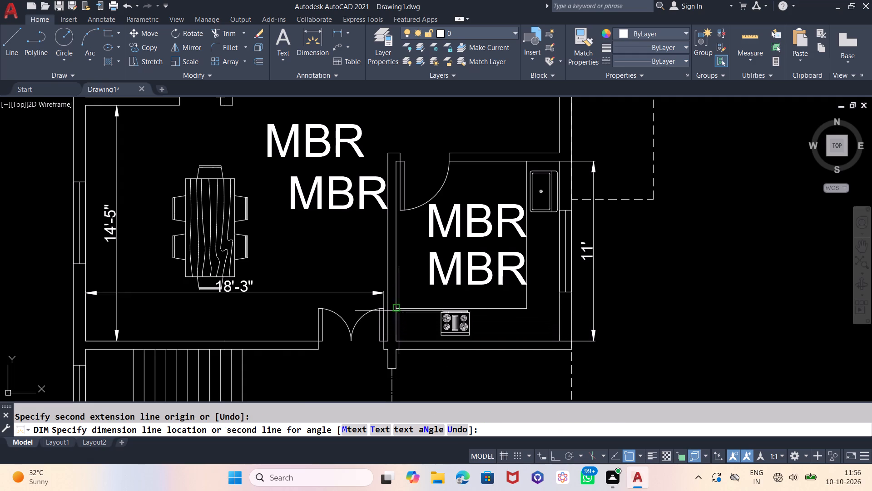
click(399, 304)
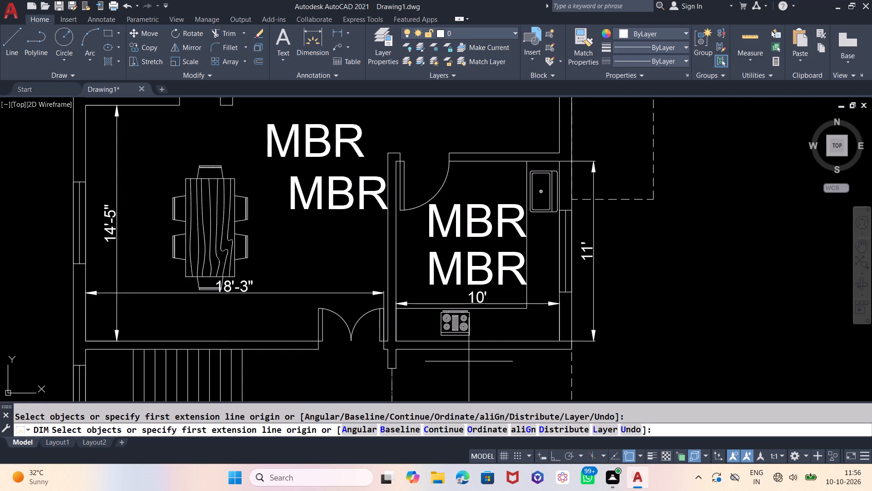
key(Escape)
Replace the text of the lower MBR label in the northwest bedroom with 14'6"X11'.
scroll(481, 408, down, 2)
scroll(487, 369, down, 2)
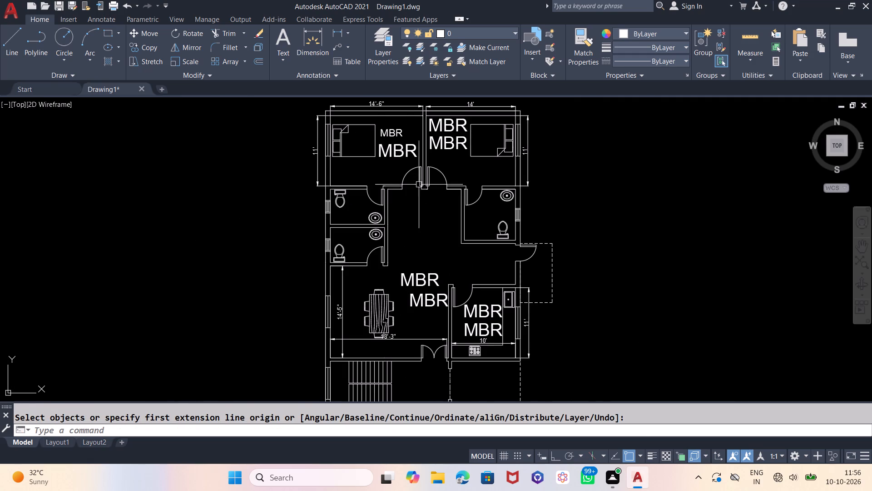
scroll(404, 150, up, 2)
click(423, 148)
click(424, 152)
double_click(427, 152)
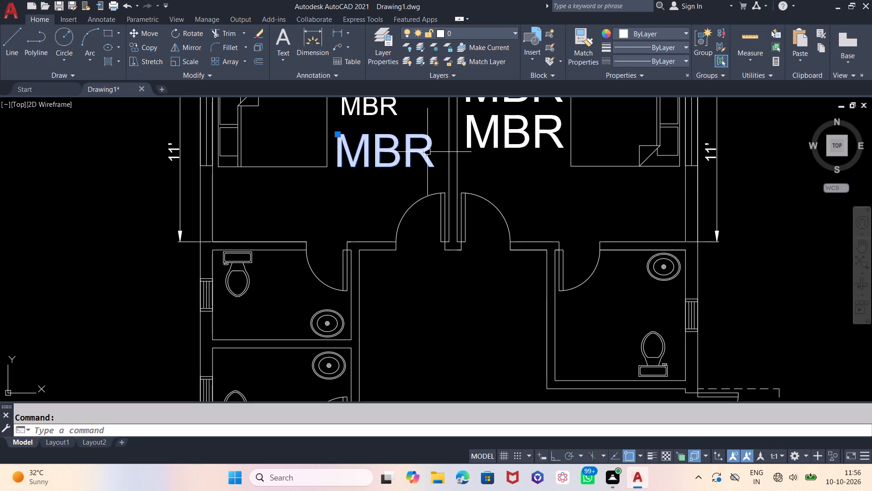
key(BackSpace)
key(BackSpace)
key(BackSpace)
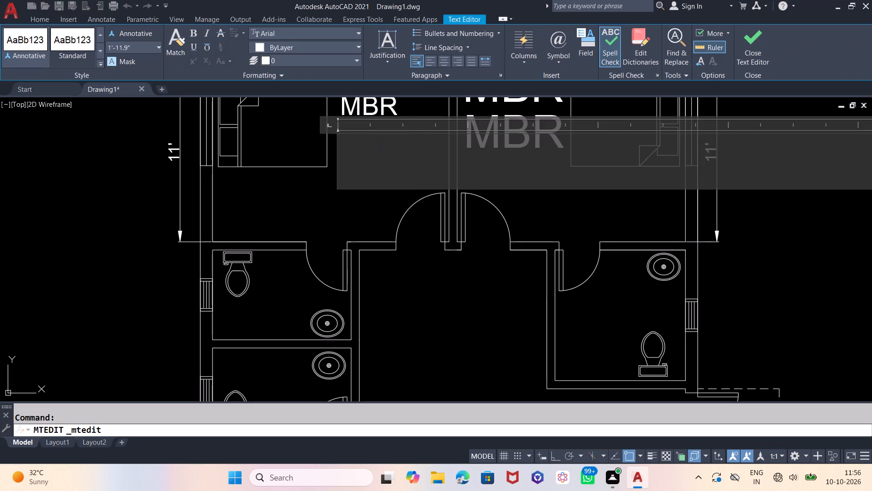
text(14'6)
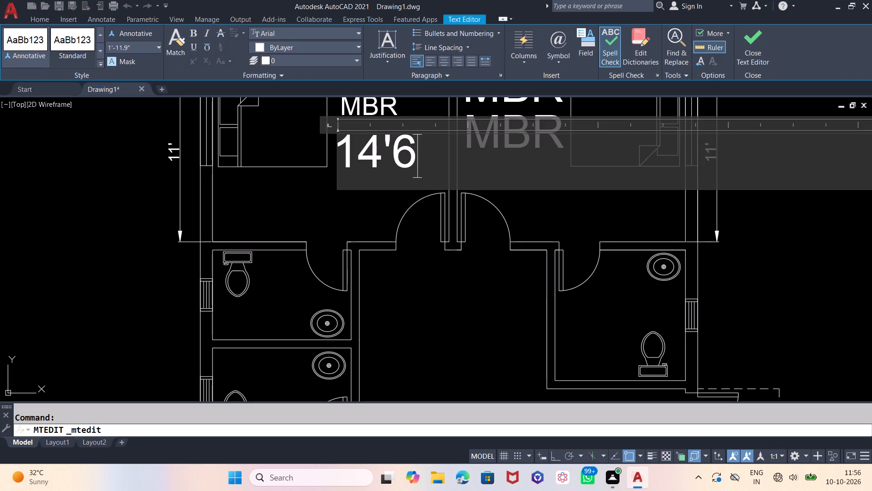
key(shift+quotedbl)
text(X11')
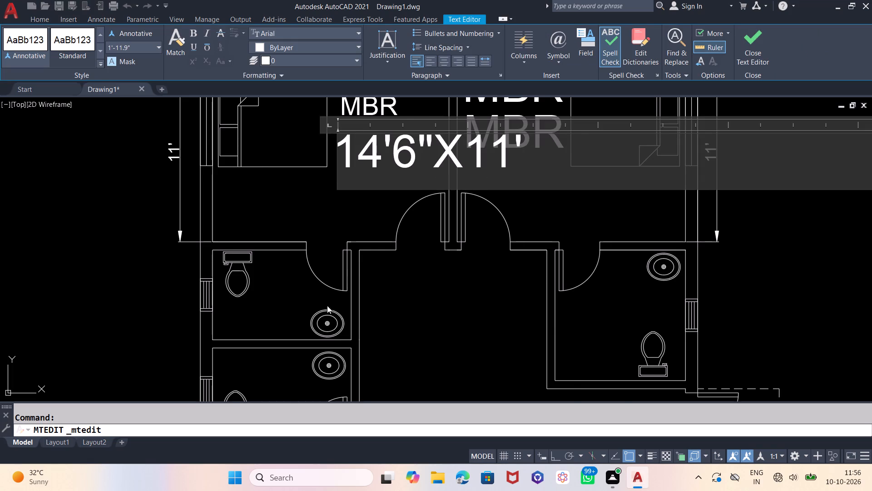
scroll(366, 305, down, 1)
click(413, 292)
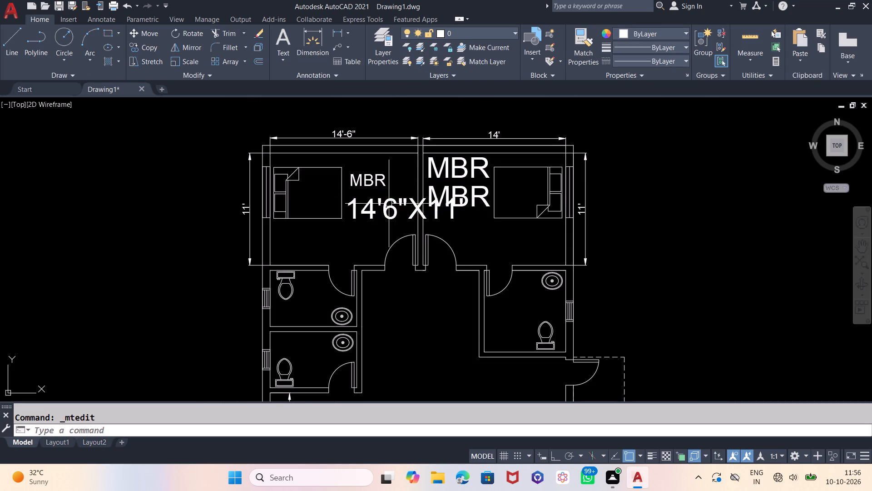
Scale the 14'6"X11' text in the northwest bedroom down by eye to about one-third of its size.
click(389, 210)
key(s)
key(c)
key(Return)
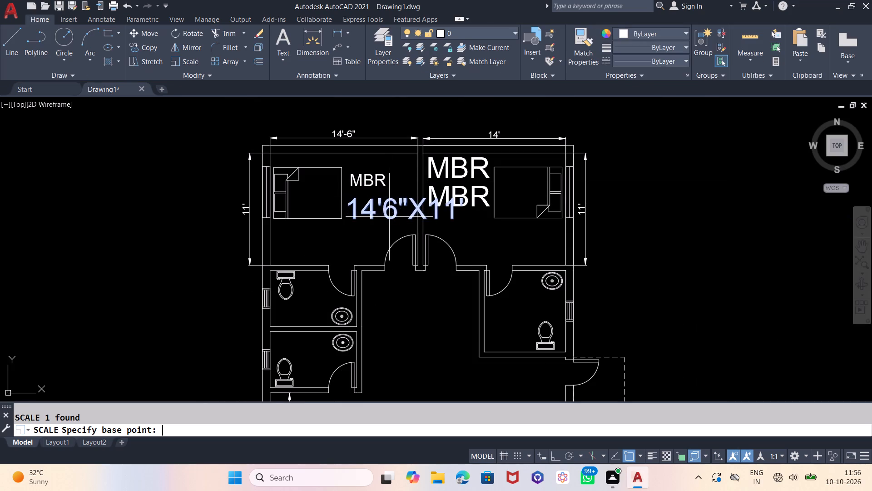
click(342, 227)
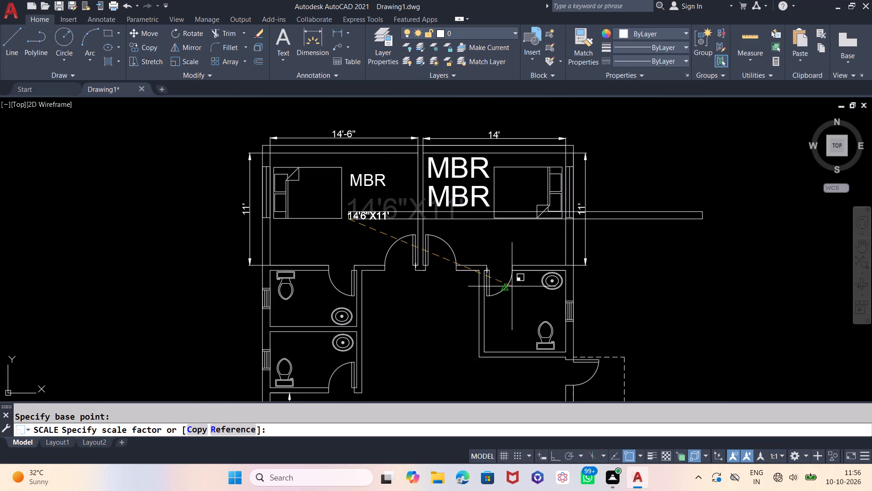
click(512, 286)
Move the 14'6"X11' text so it sits centred just below the MBR label in the northwest bedroom.
click(386, 220)
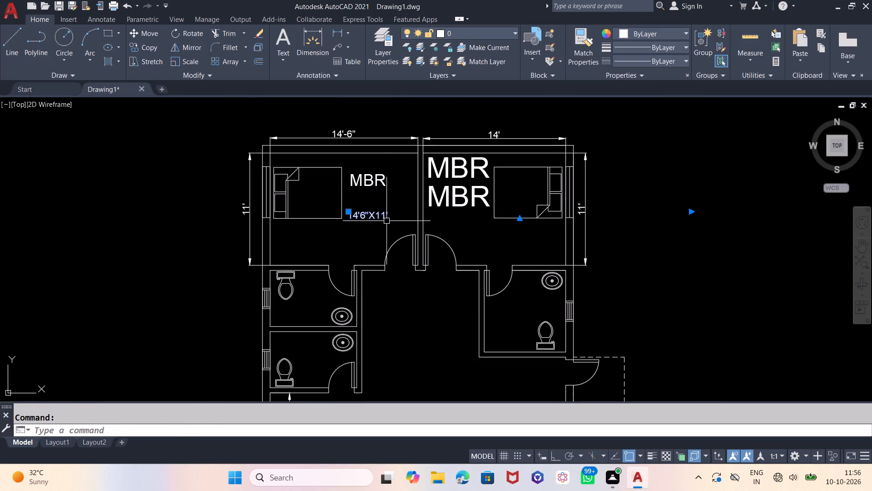
key(m)
key(Return)
click(357, 235)
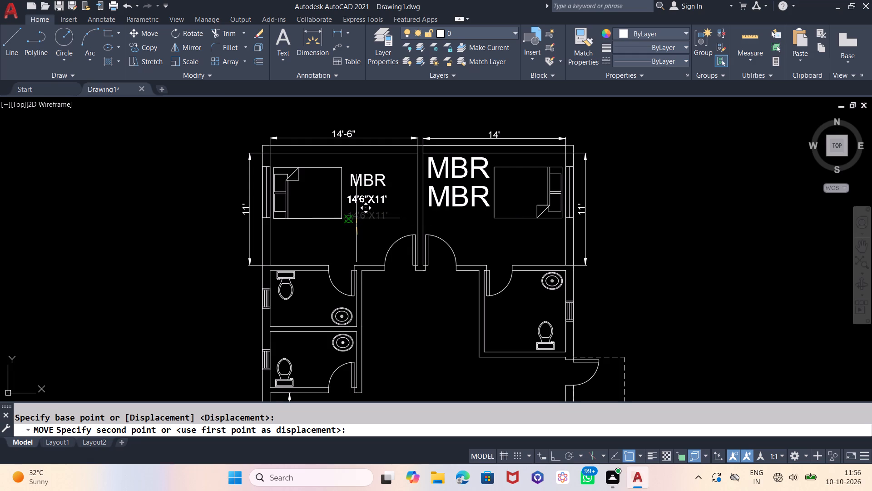
click(356, 218)
click(359, 201)
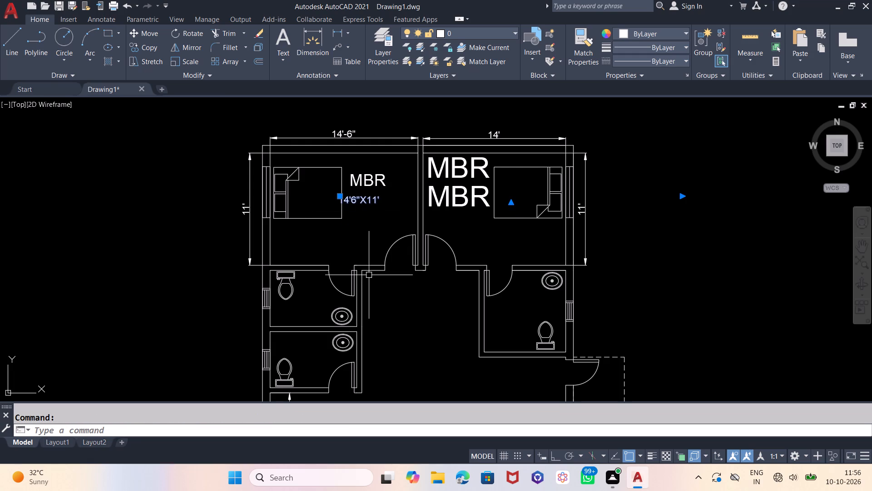
key(m)
key(Return)
click(367, 245)
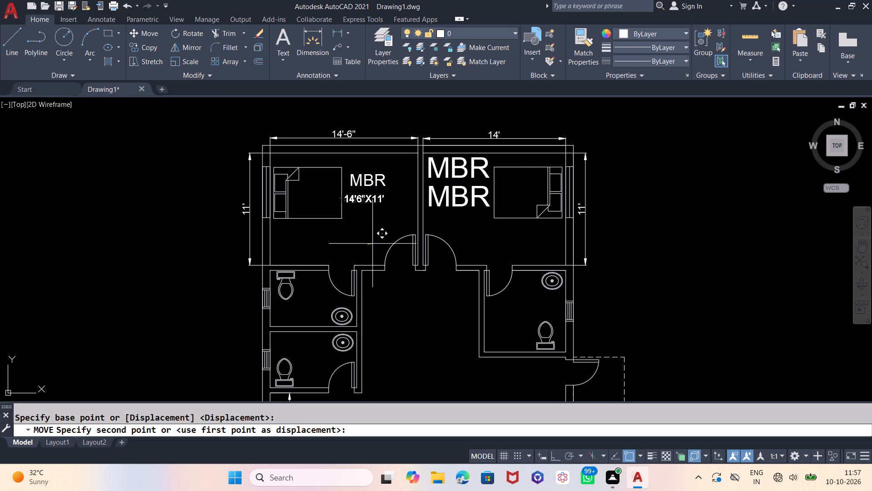
click(376, 242)
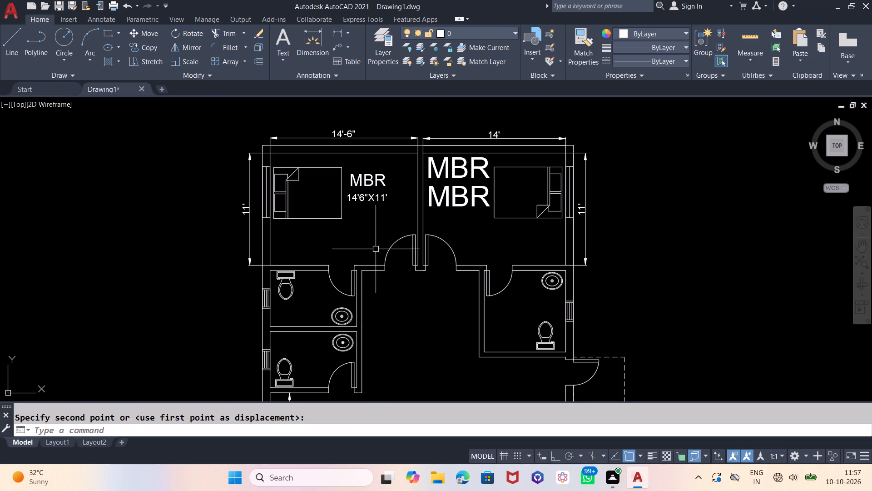
Replace the text of the upper MBR label in the northeast bedroom with CBR.
double_click(469, 174)
click(491, 165)
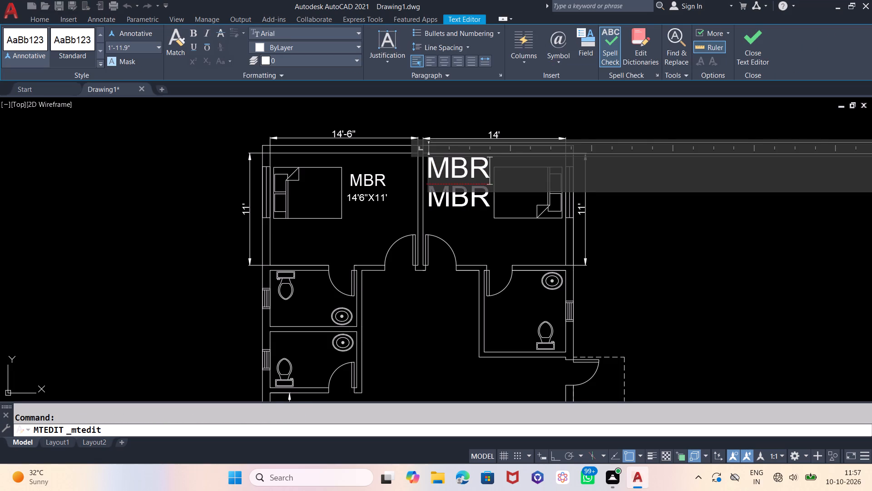
key(BackSpace)
key(BackSpace)
key(BackSpace)
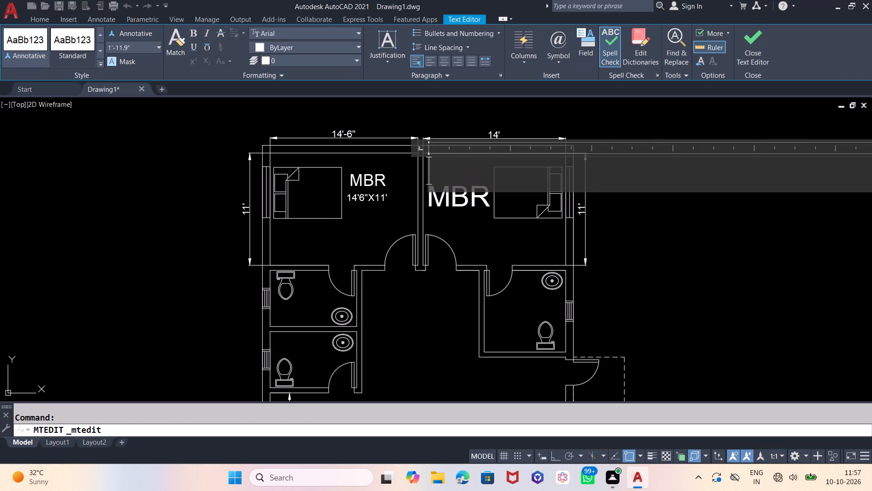
text(CBR)
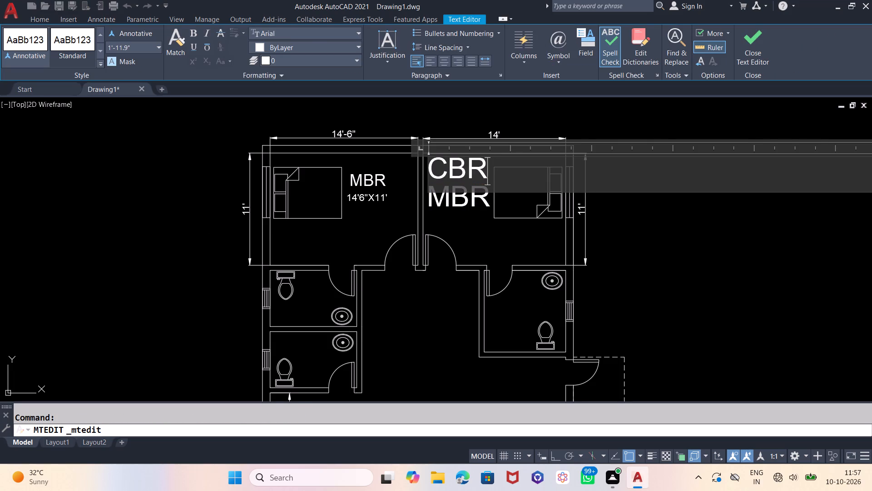
click(480, 226)
Scale the CBR label in the northeast bedroom down by eye to slightly under half its size.
click(468, 169)
text(SC)
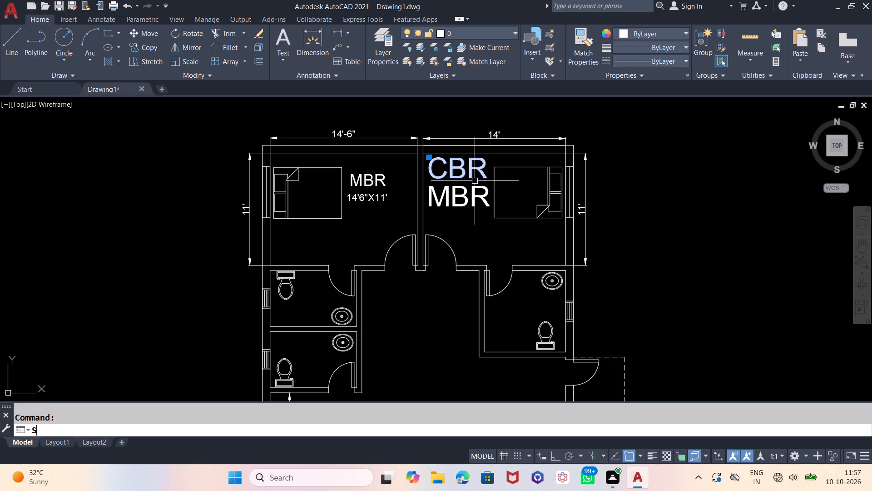
key(Return)
click(429, 170)
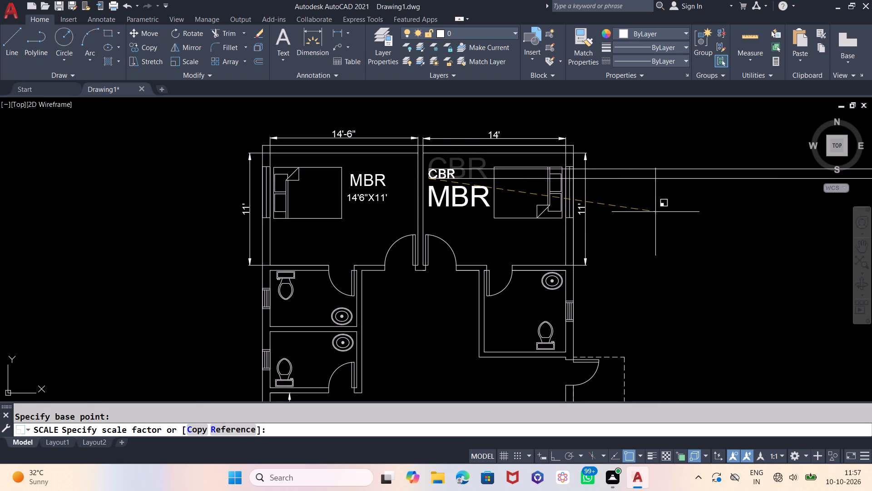
click(655, 212)
Move the CBR label slightly east and north, into the space between the dividing wall and the bed.
click(442, 174)
key(m)
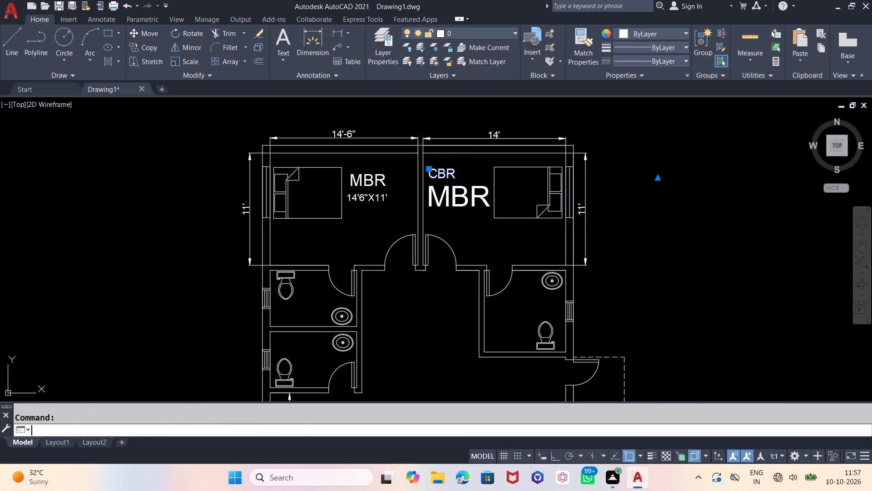
key(Return)
click(470, 177)
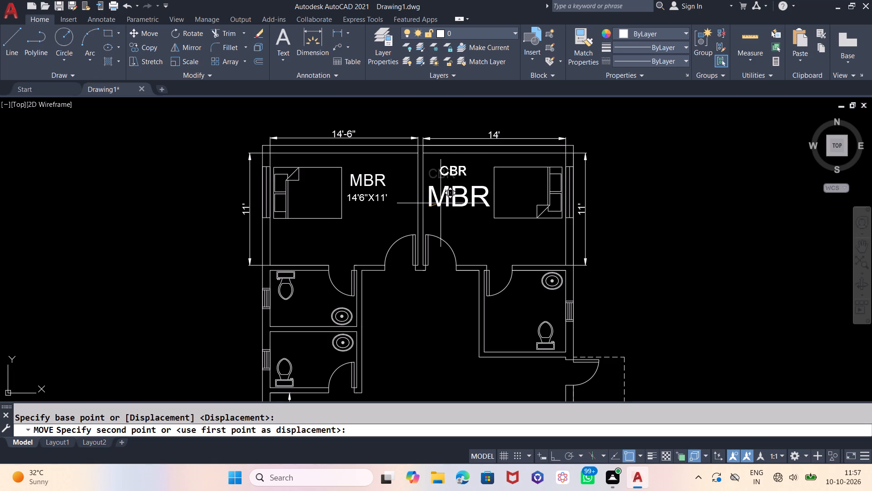
click(441, 203)
Replace the text of the remaining MBR label in the northeast bedroom with 14'X11'.
double_click(485, 198)
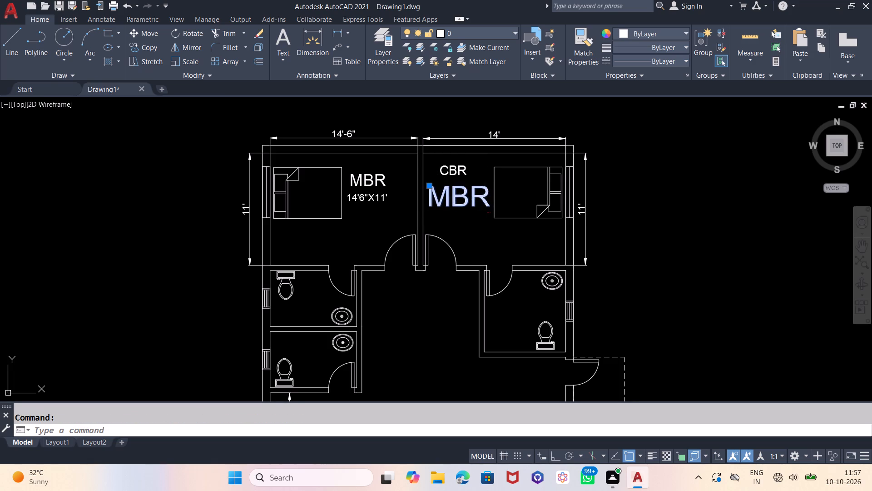
key(BackSpace)
key(BackSpace)
key(BackSpace)
text(14'X)
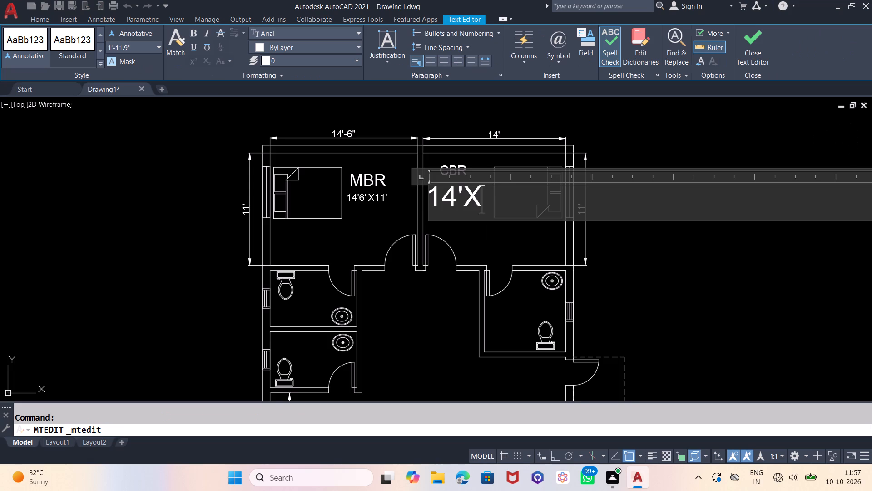
text(11')
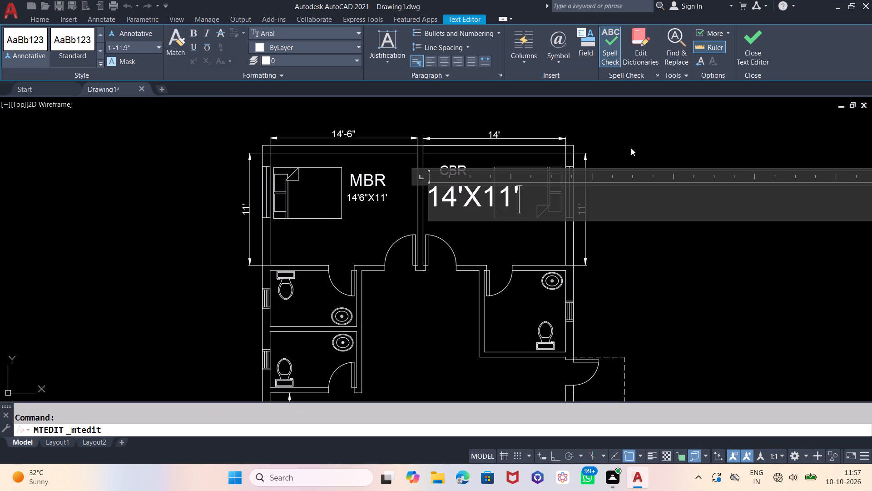
click(631, 148)
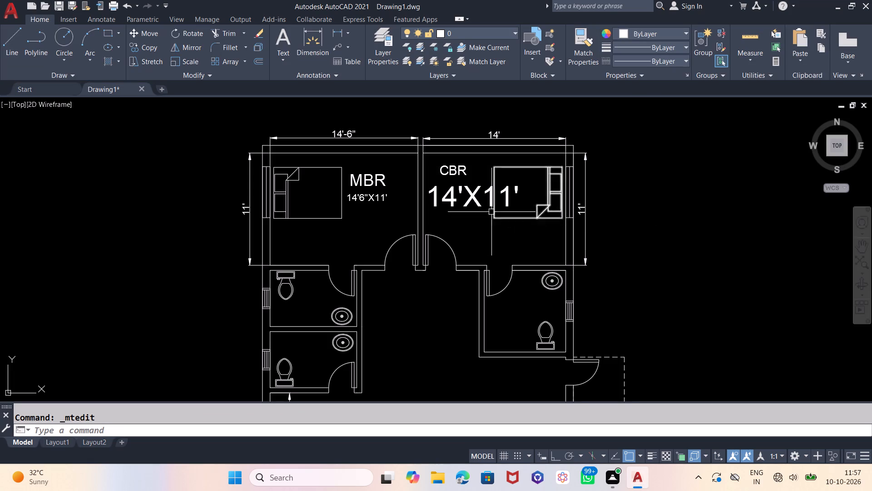
Scale the 14'X11' label in the northeast bedroom down by eye to about half its size.
click(463, 189)
text(SC)
key(Return)
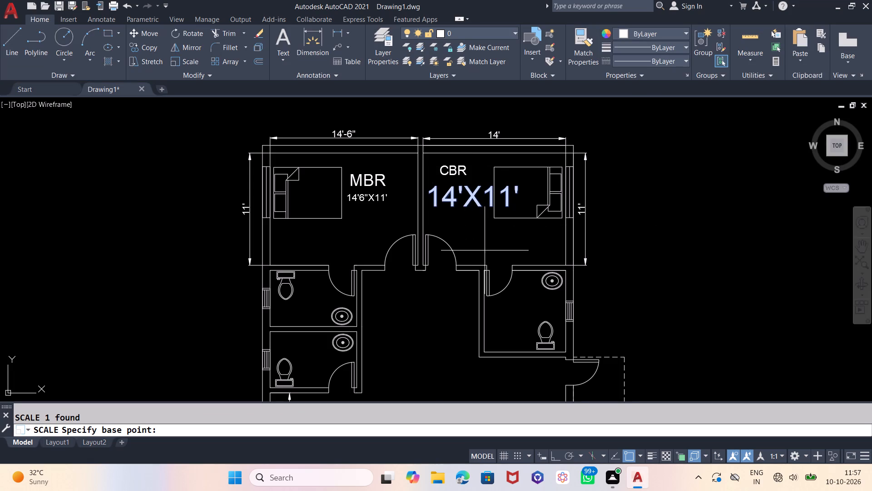
click(428, 213)
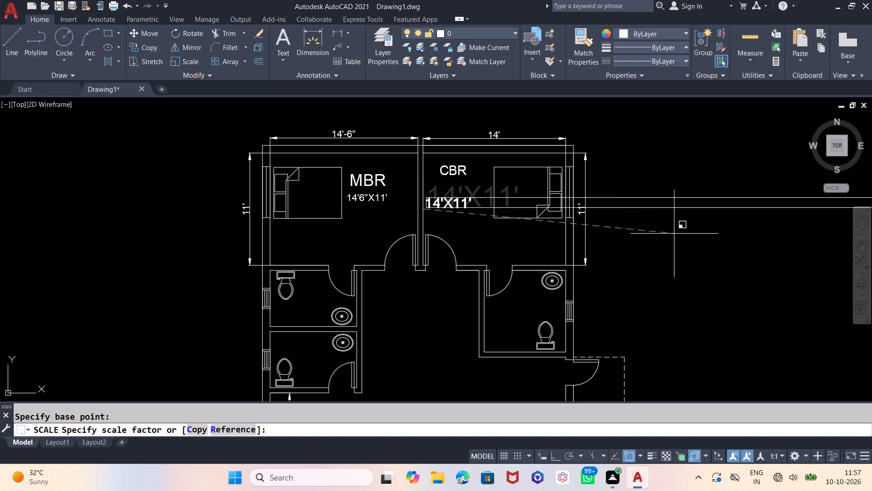
click(665, 234)
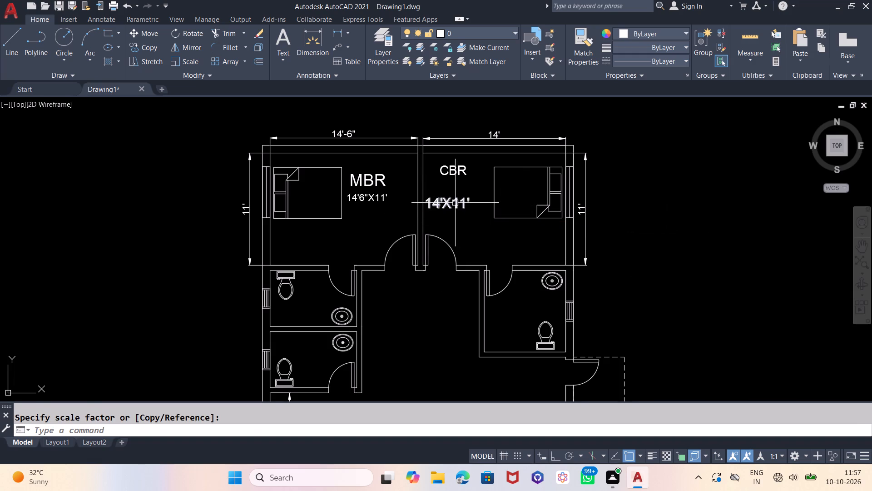
Move the 14'X11' label slightly east and north so it sits just beneath the CBR label.
click(455, 203)
key(m)
key(Return)
click(468, 225)
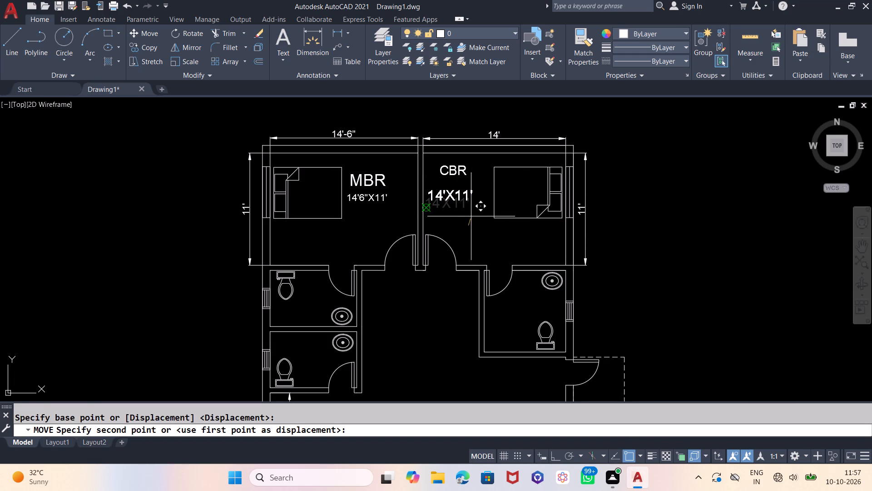
click(477, 211)
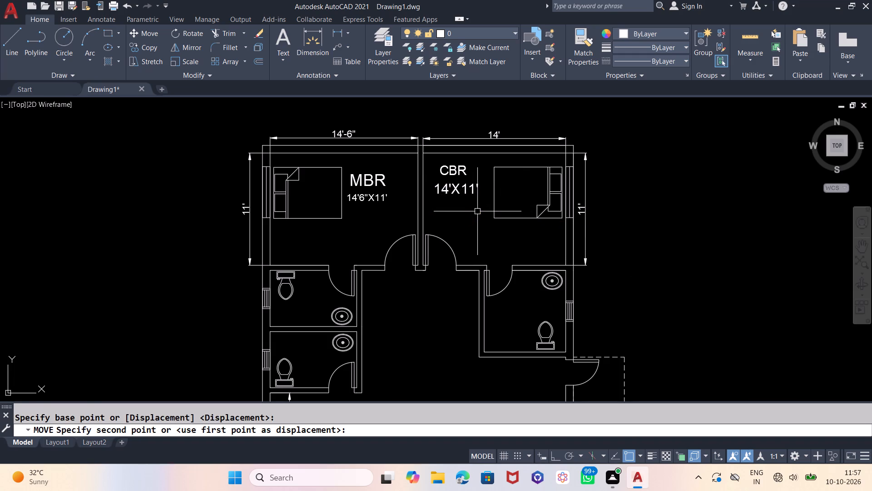
Replace the text of the upper MBR label in the central living space with LIVING AREA on two lines.
scroll(451, 114, down, 1)
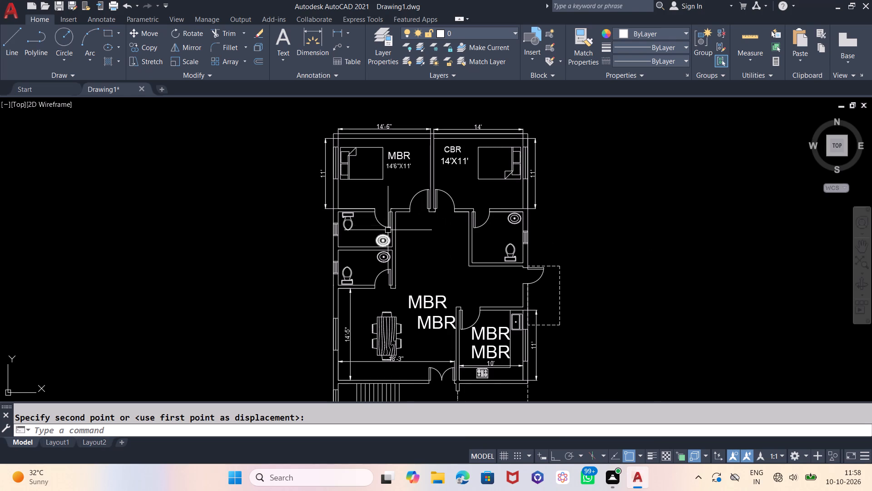
scroll(418, 146, down, 1)
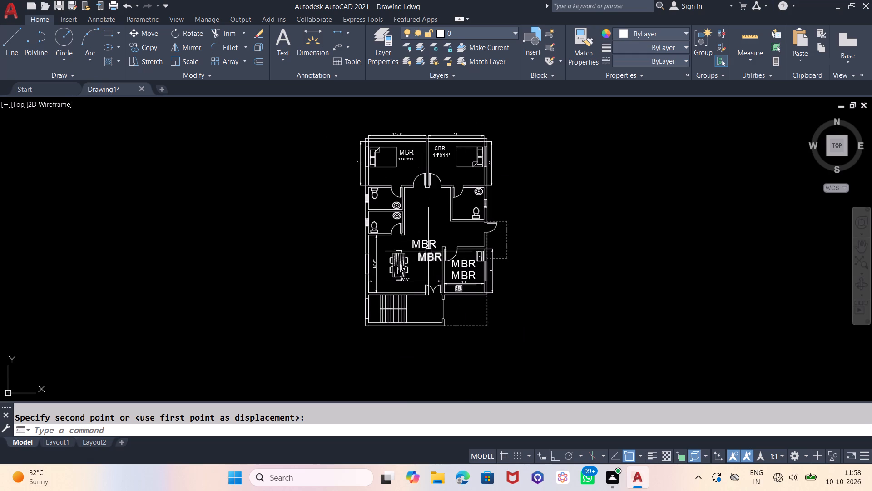
scroll(428, 252, up, 1)
double_click(437, 238)
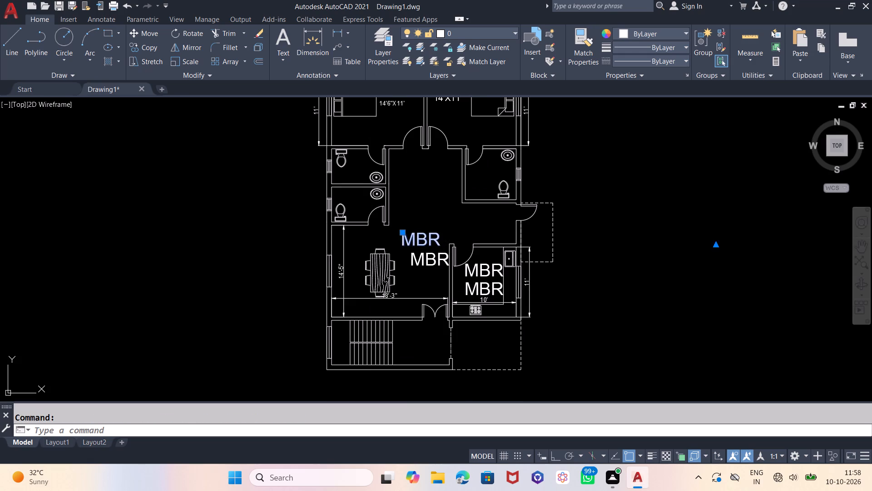
key(BackSpace)
key(BackSpace)
key(BackSpace)
text(LIVING A)
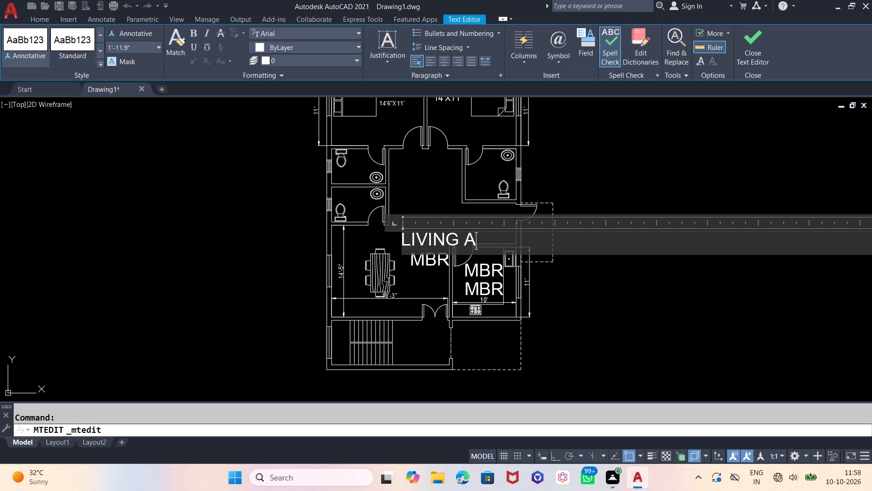
key(BackSpace)
key(Return)
text(AREA)
click(615, 171)
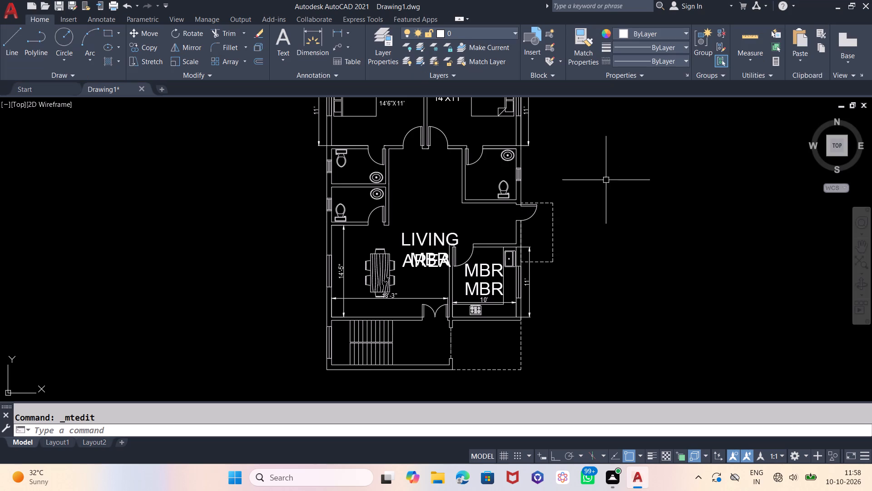
Scale the LIVING AREA label down by eye to about 60 percent of its size.
click(434, 235)
text(SC)
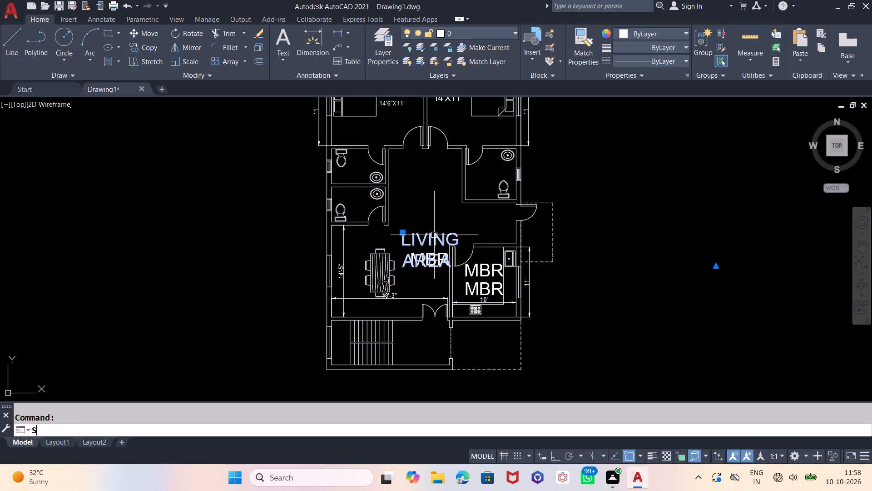
key(Return)
click(403, 214)
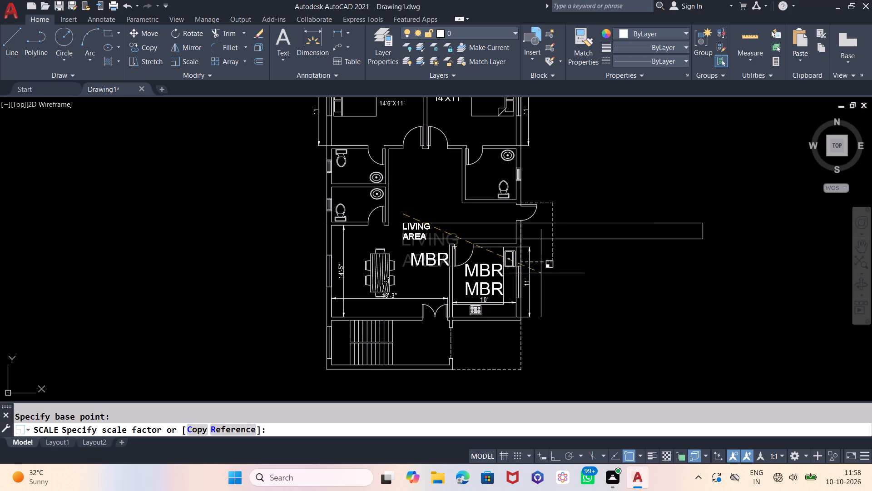
click(585, 235)
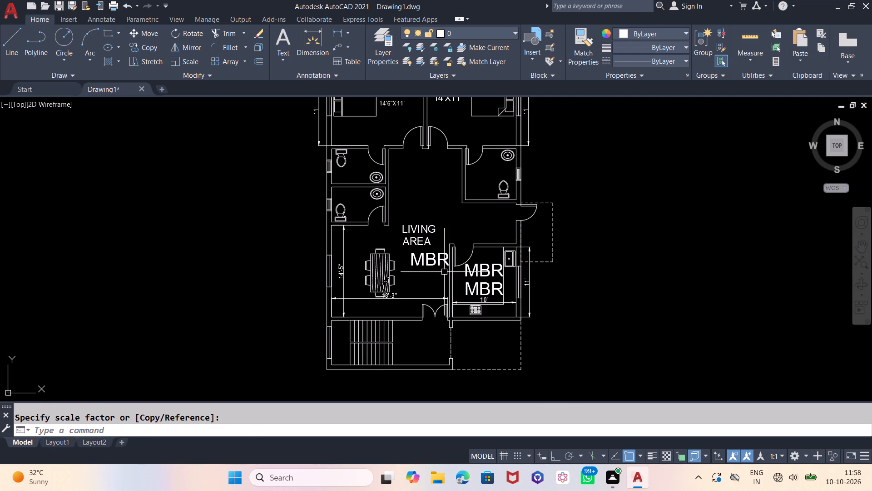
Replace the text of the MBR label beneath LIVING AREA with 18'3"X14'5".
double_click(445, 260)
key(BackSpace)
key(BackSpace)
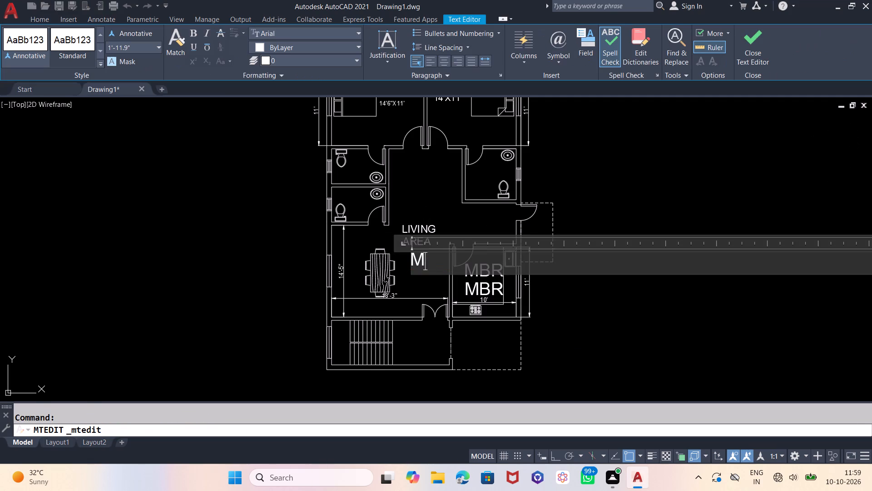
key(BackSpace)
text(18')
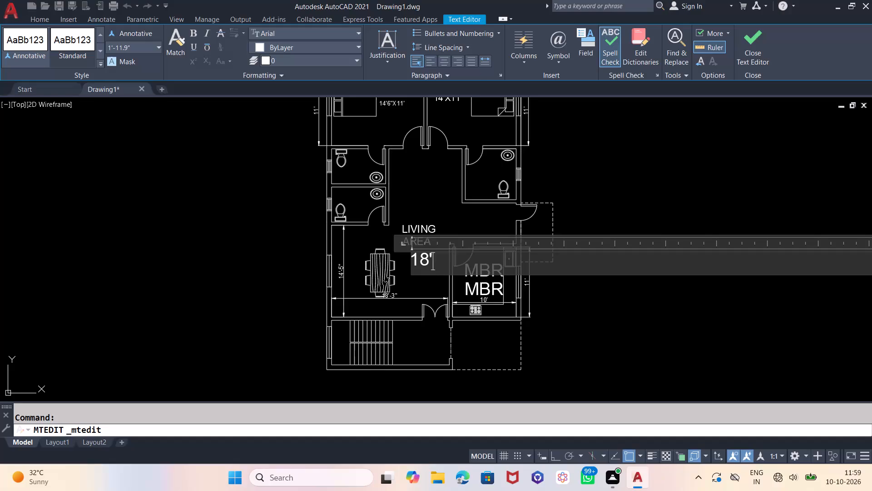
key(3)
key(shift+quotedbl)
key(x)
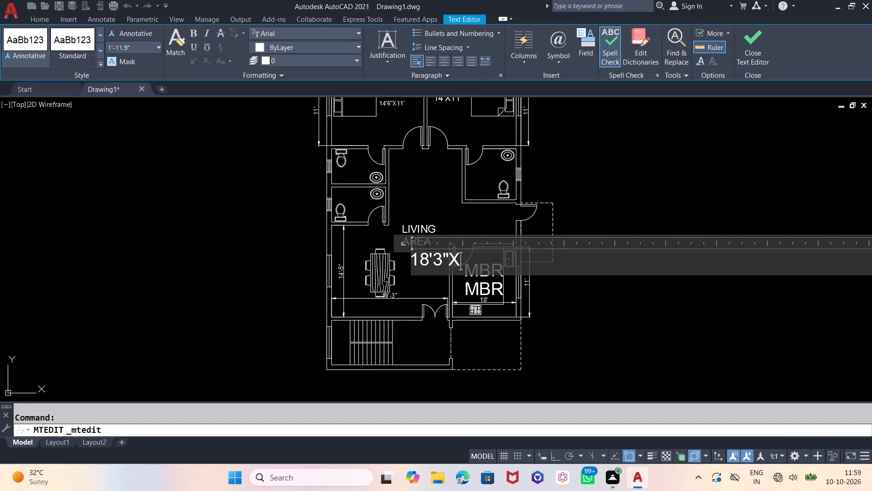
text(14')
text(5")
click(605, 174)
Scale the 18'3"X14'5" label down by eye to about half its size.
click(424, 263)
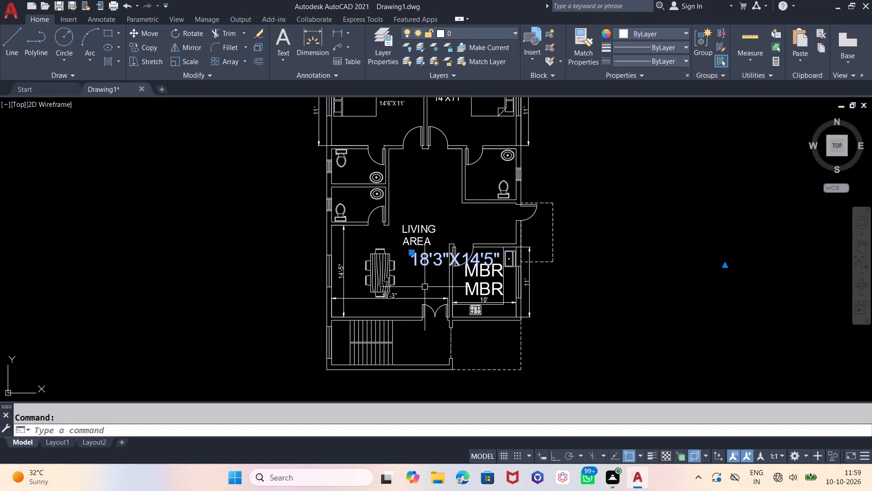
text(SC)
key(Return)
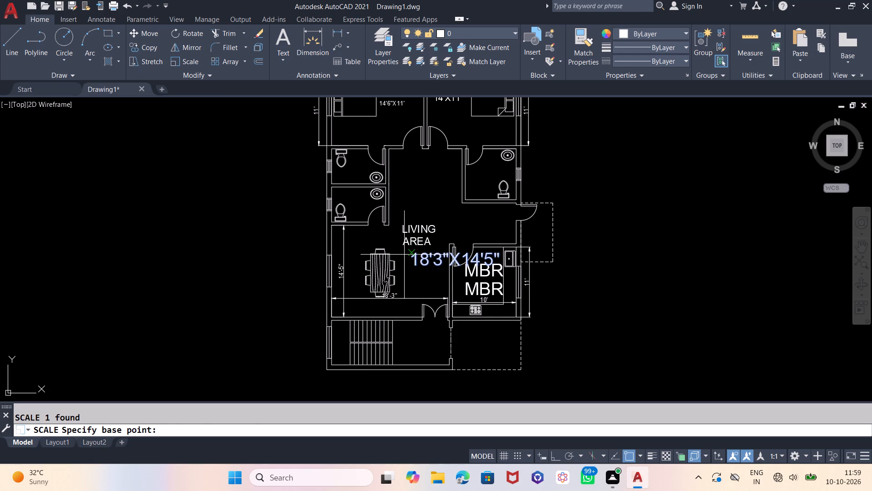
click(404, 254)
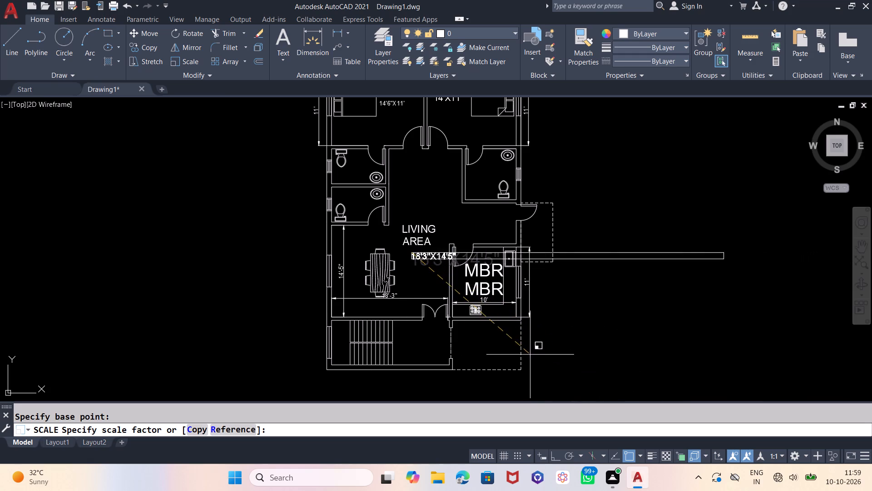
click(534, 355)
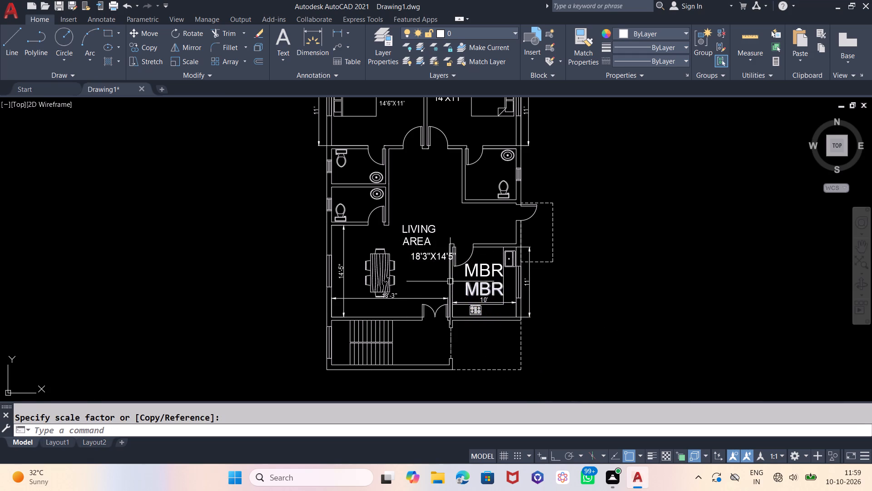
Move the 18'3"X14'5" label slightly west so it sits centred beneath the LIVING AREA label.
click(436, 257)
key(s)
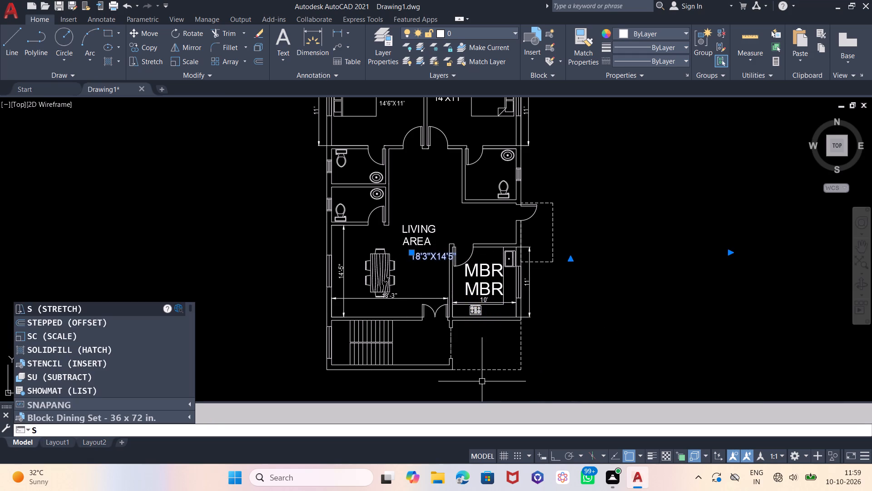
key(BackSpace)
key(m)
key(Return)
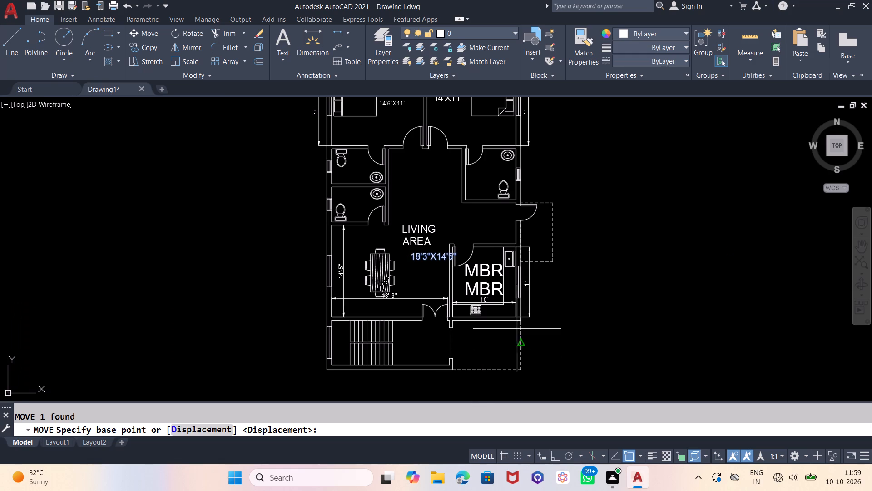
click(480, 228)
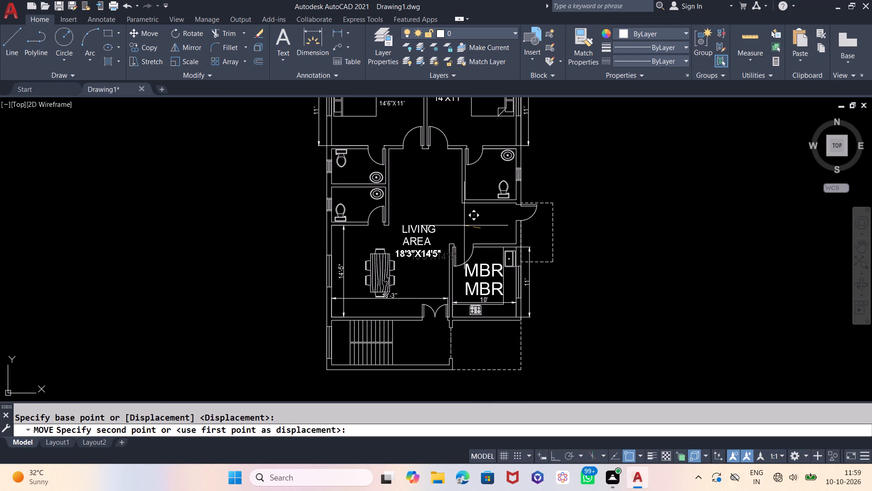
click(464, 225)
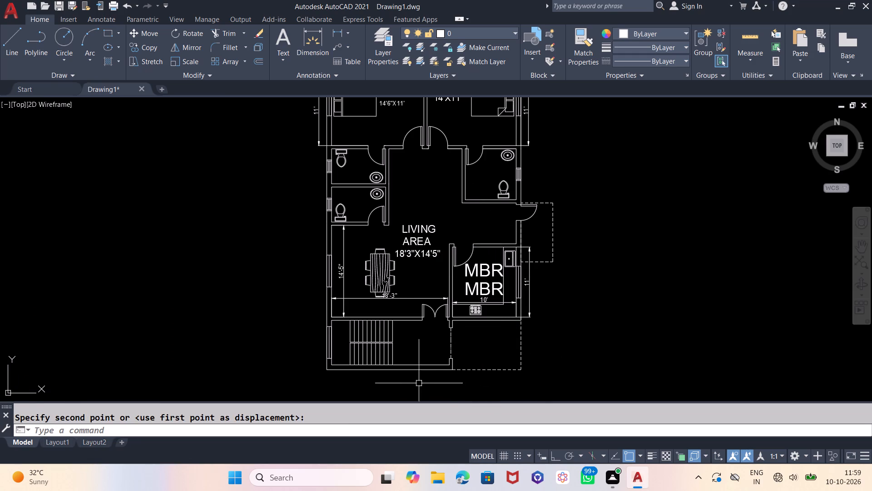
Delete the stray MBR label lying outside the floor plan to the northeast.
scroll(396, 377, down, 1)
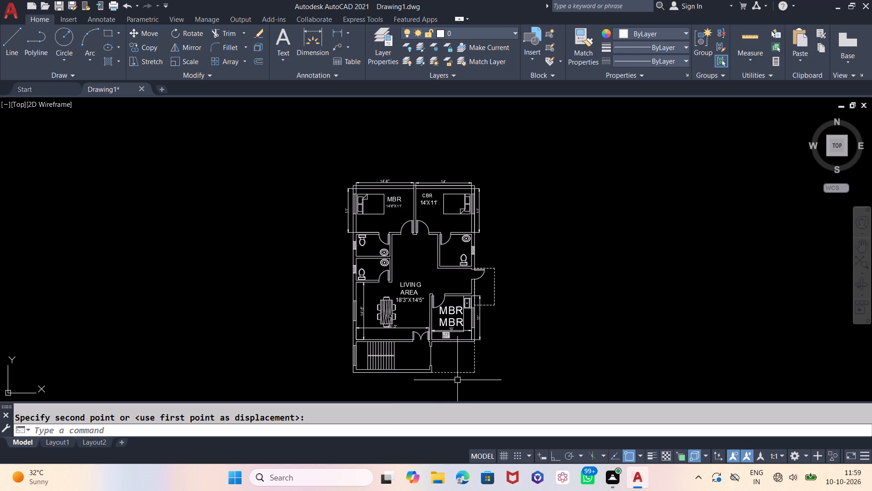
key(z)
key(Return)
key(e)
key(Return)
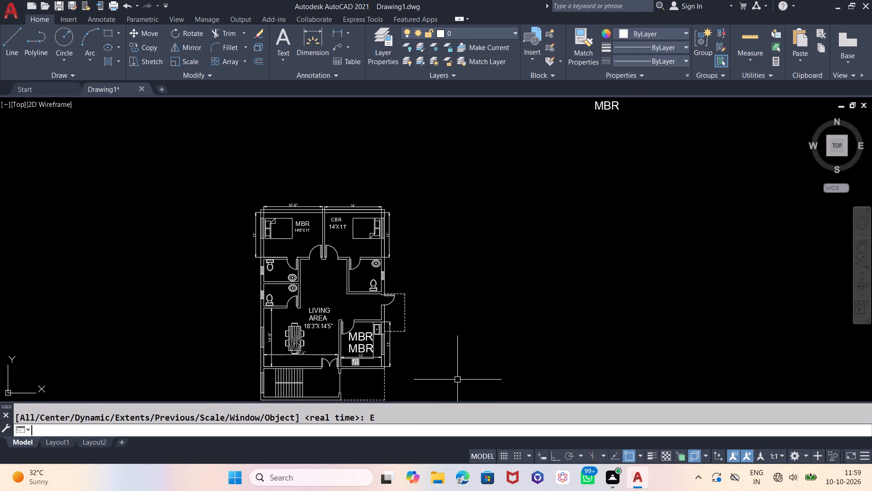
click(593, 103)
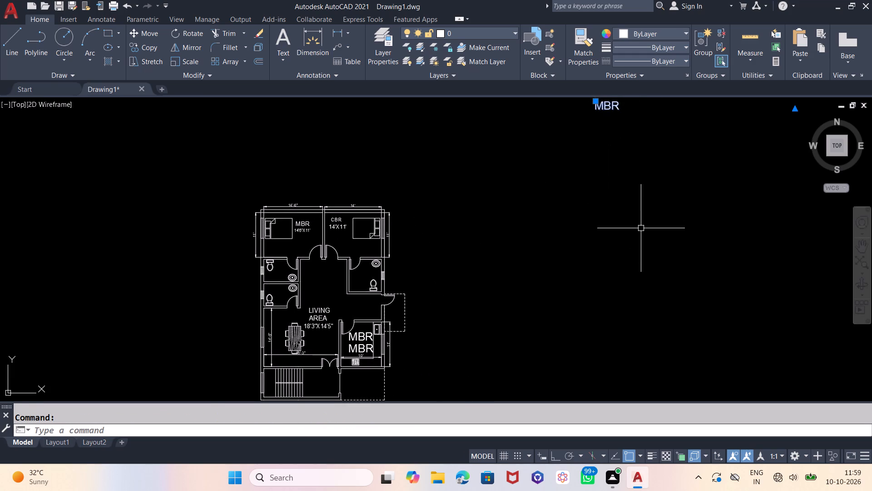
key(Delete)
Replace the text of the upper MBR label in the kitchen with KTN.
key(z)
key(Return)
key(e)
key(Return)
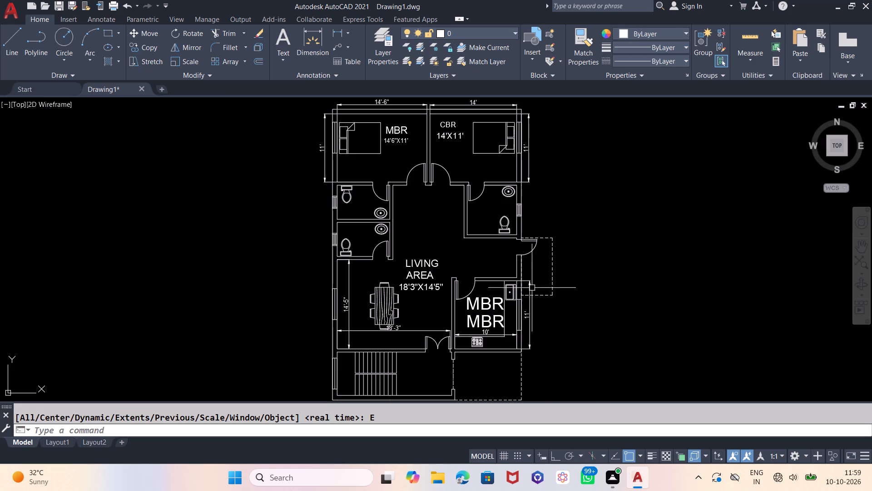
double_click(500, 303)
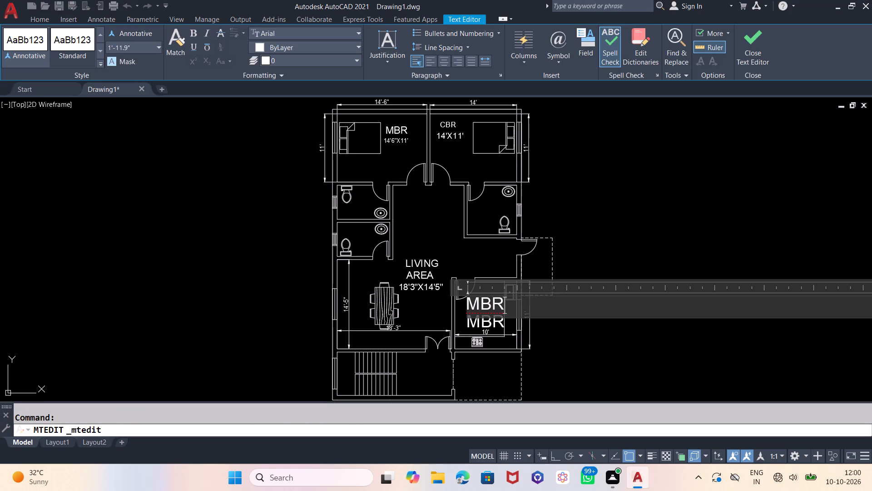
key(BackSpace)
key(BackSpace)
key(BackSpace)
text(KTN)
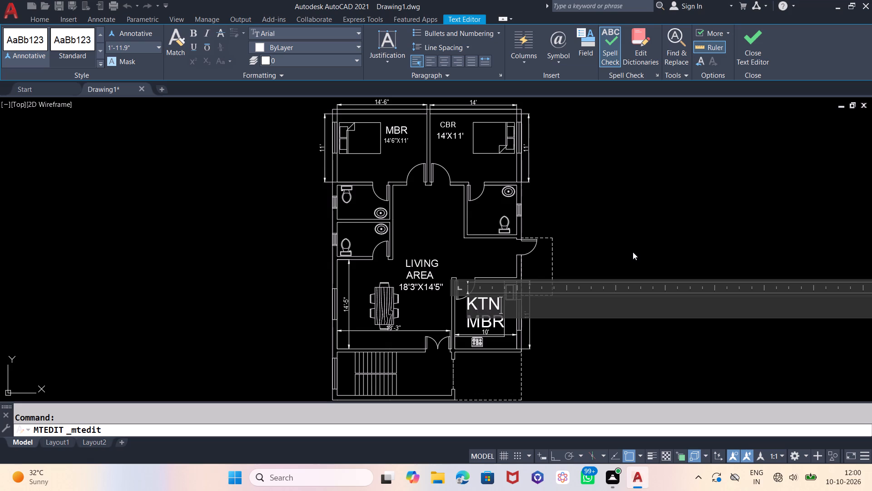
click(633, 252)
Scale the KTN label in the kitchen down by eye to about two thirds of its size.
click(476, 303)
text(SC)
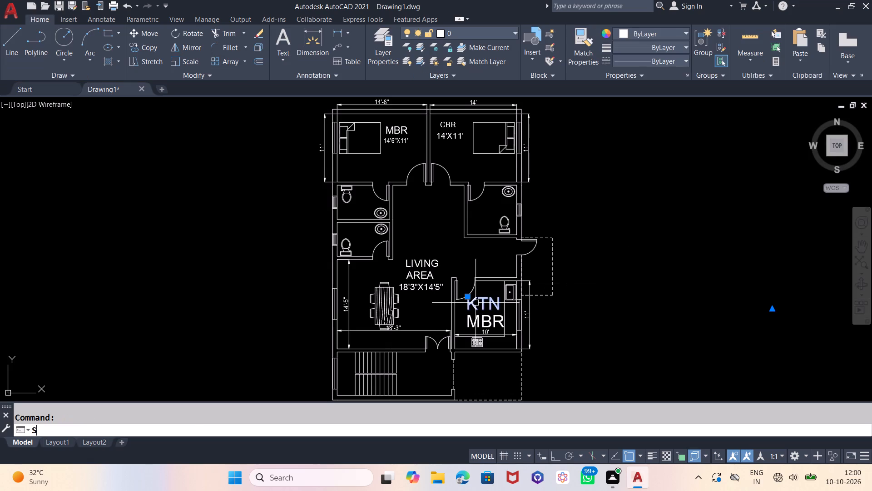
key(Return)
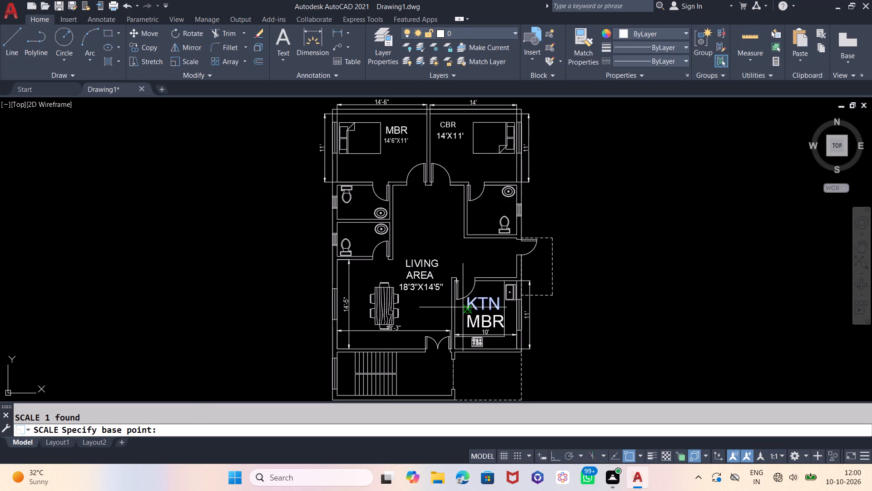
click(463, 305)
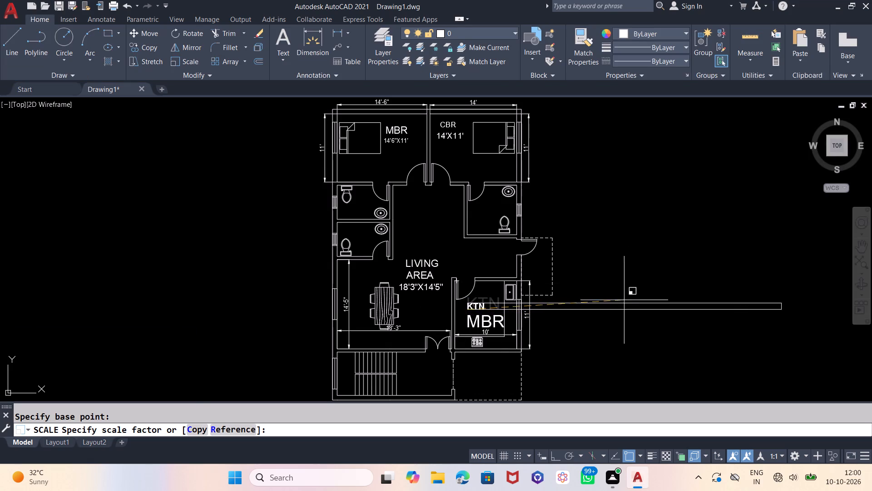
click(654, 283)
Move the KTN label slightly northeast so it sits centred in the upper part of the kitchen.
click(489, 303)
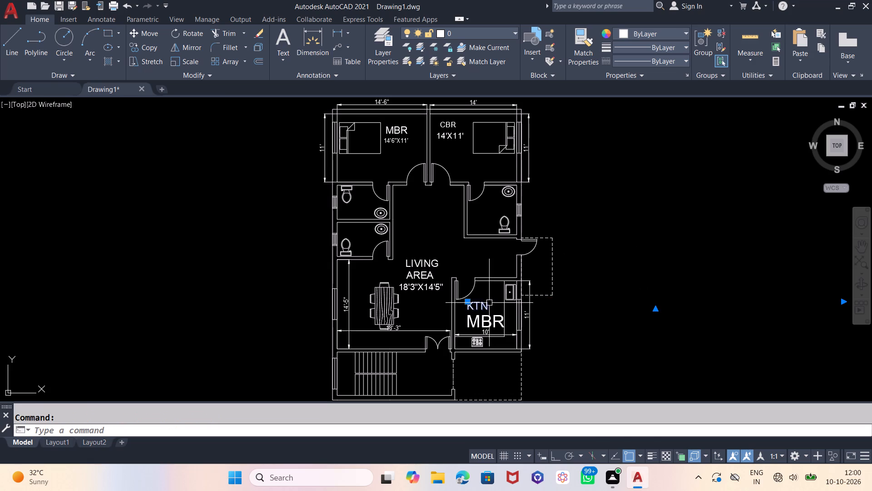
key(m)
key(Return)
click(493, 299)
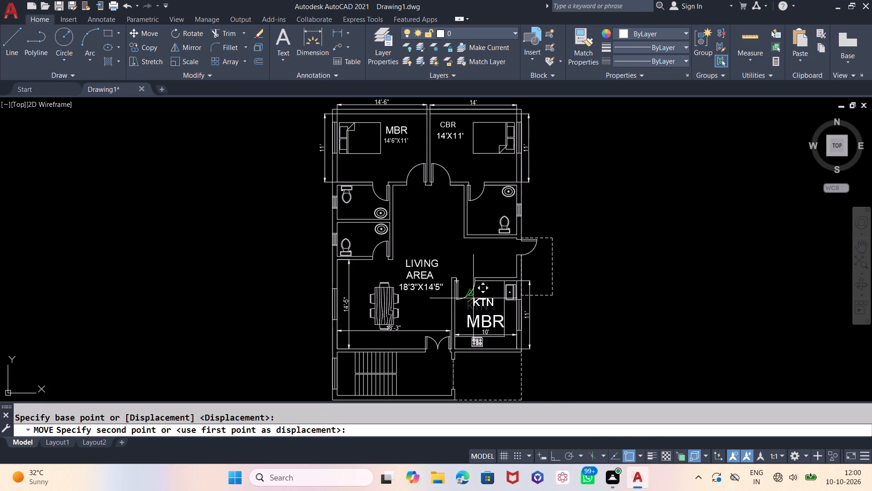
scroll(473, 298, up, 3)
click(476, 293)
Replace the text of the MBR label below KTN in the kitchen with 10'X11'.
scroll(461, 227, down, 2)
double_click(505, 289)
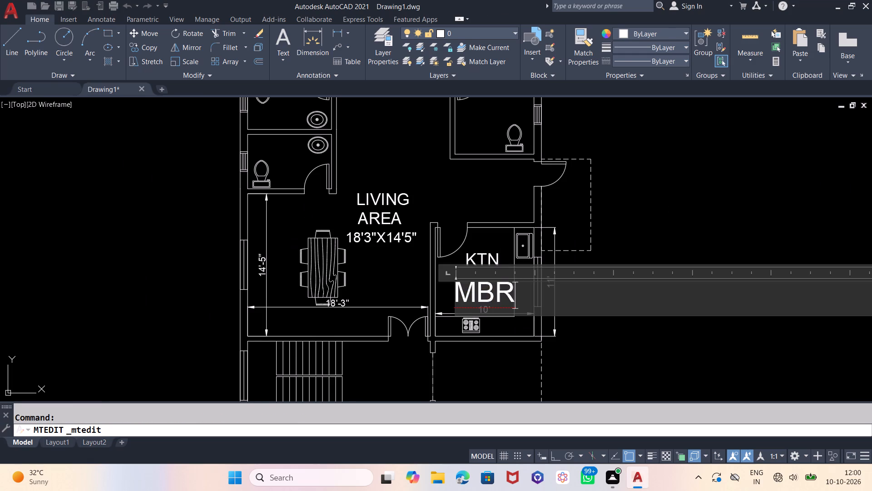
key(BackSpace)
key(BackSpace)
key(BackSpace)
text(10')
key(x)
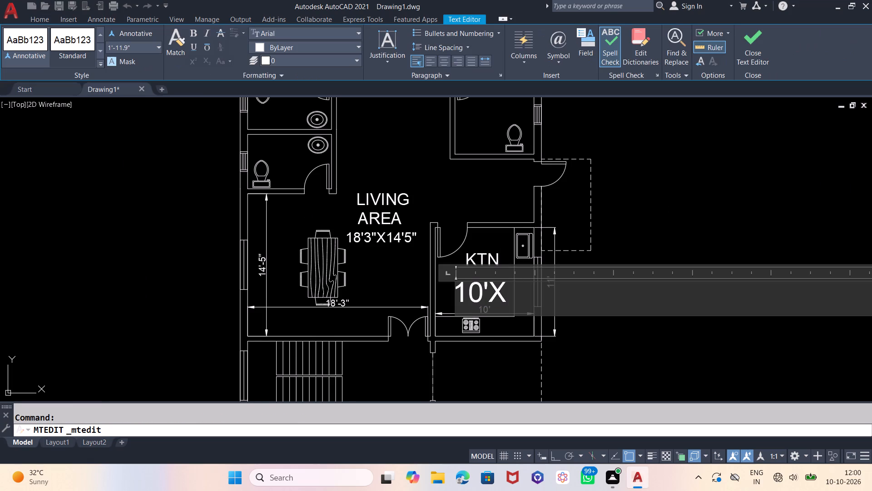
text(11')
click(674, 224)
Scale the kitchen's 10'X11' label down by eye to about half its size.
click(470, 293)
text(SC)
key(Return)
click(456, 276)
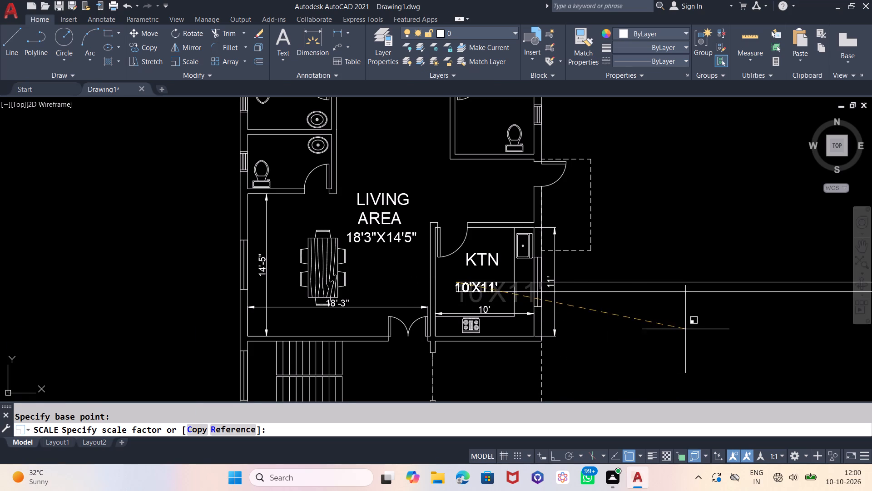
click(689, 327)
Move the 10'X11' label slightly northeast so it sits centred beneath the KTN label.
click(490, 289)
key(m)
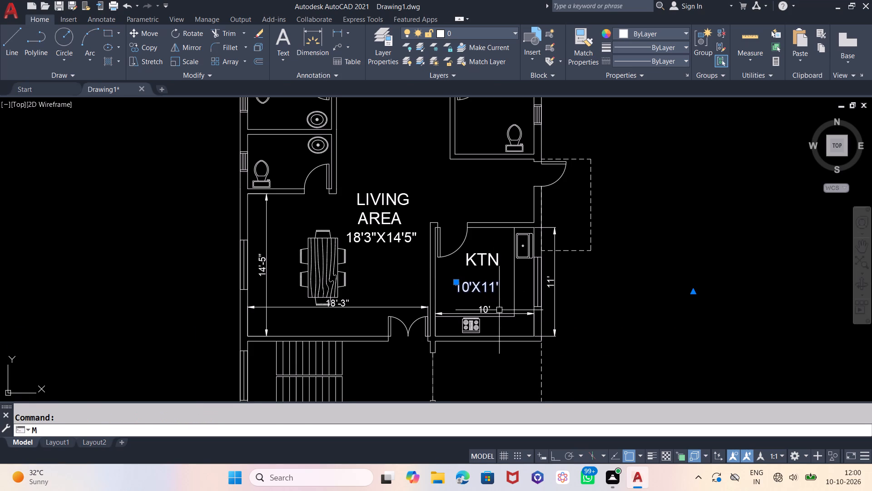
key(Return)
click(503, 300)
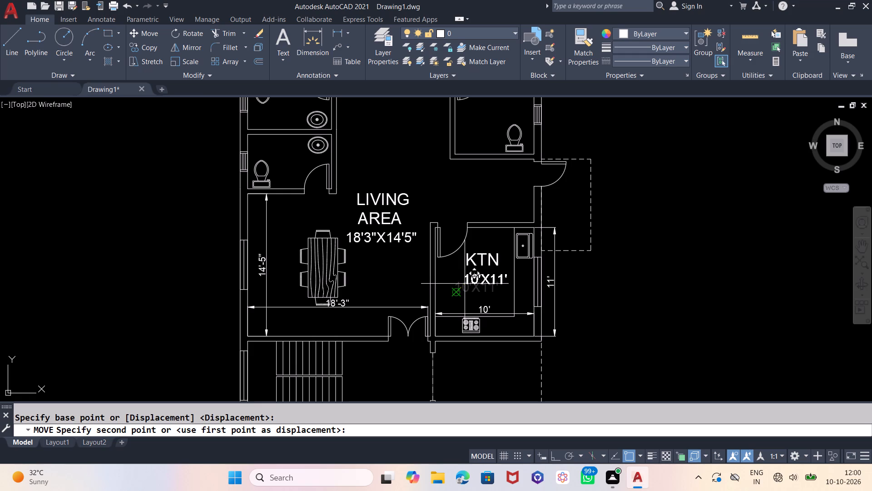
click(465, 284)
click(466, 285)
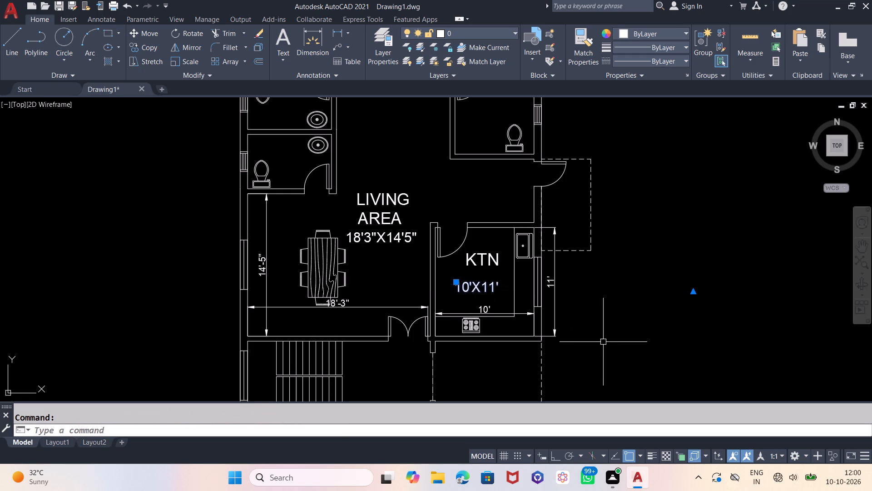
key(m)
key(Return)
click(710, 317)
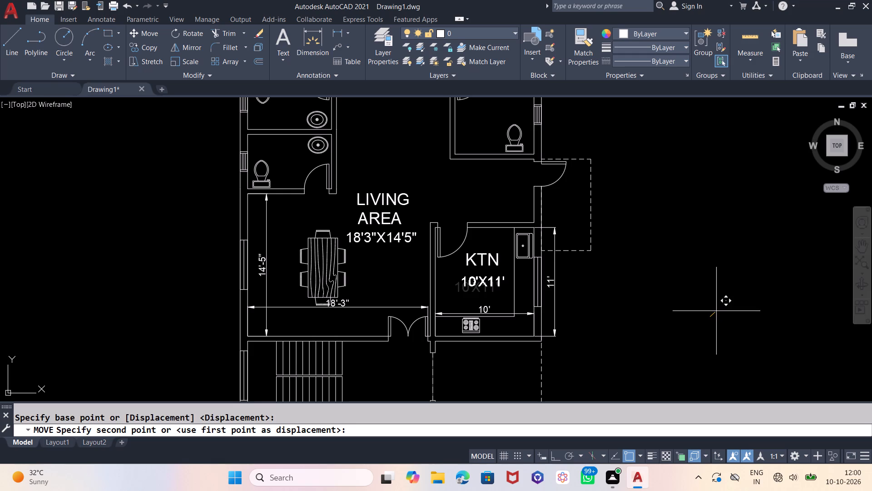
click(716, 311)
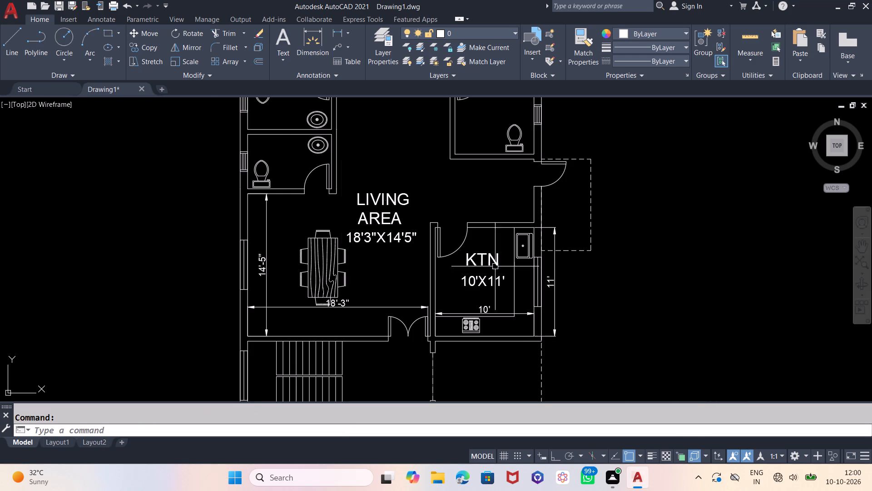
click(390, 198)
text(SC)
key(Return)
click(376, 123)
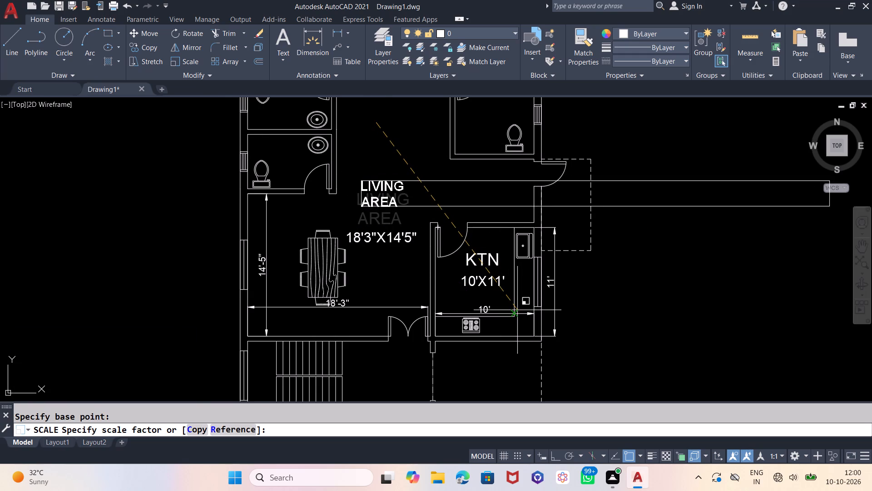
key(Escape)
Scale the LIVING AREA label down by eye to about three quarters of its size.
click(379, 218)
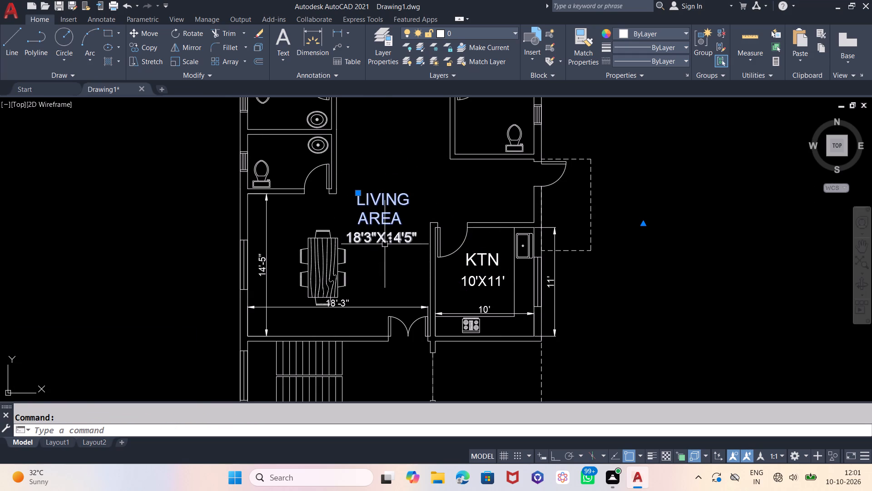
text(SC)
key(Return)
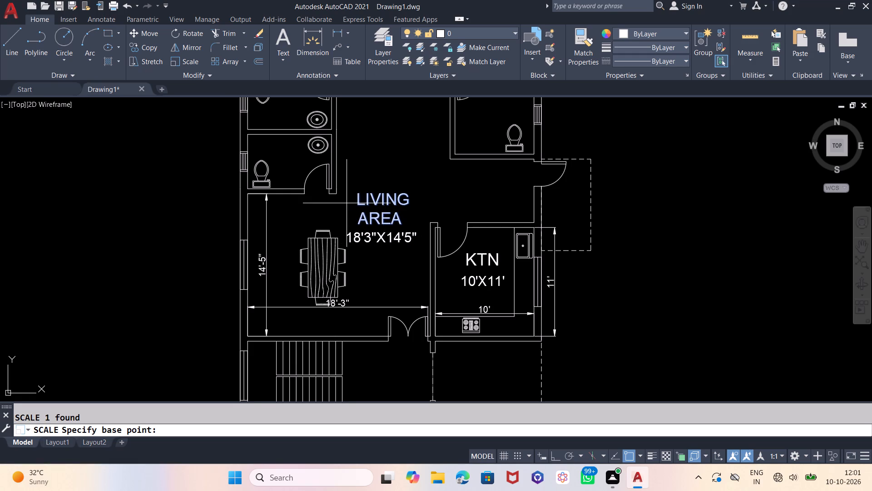
drag(347, 203, 353, 206)
click(552, 269)
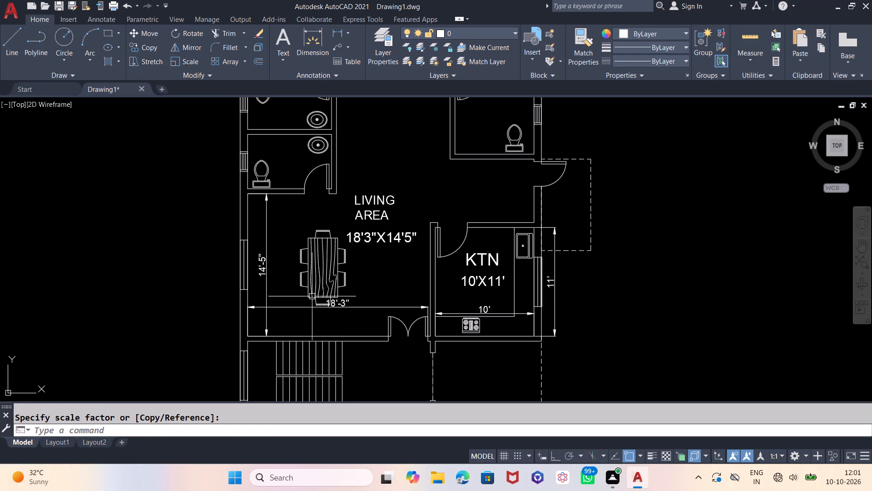
Scale the 18'3"X14'5" label beneath LIVING AREA down by eye to about four fifths of its size.
click(378, 240)
text(SC)
key(Return)
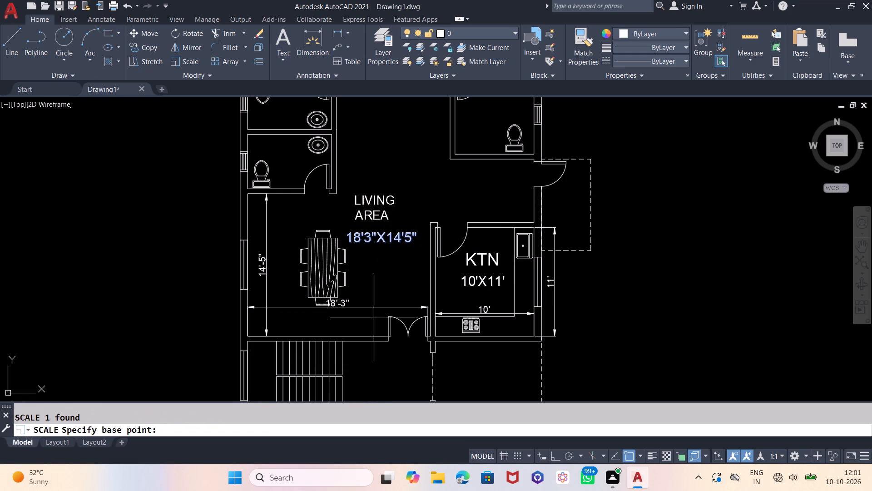
click(341, 220)
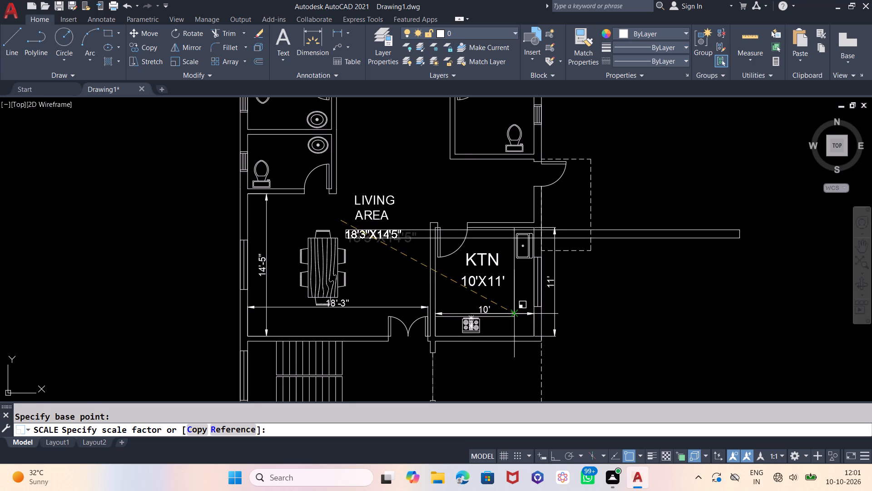
click(514, 311)
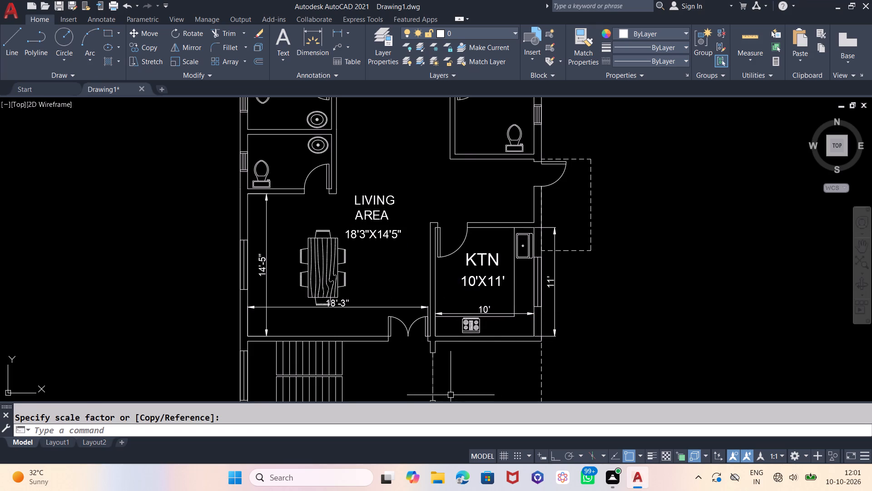
Delete the living area's 14'-5" and 18'-3" dimensions and the kitchen's 10' and 11' dimensions.
click(264, 261)
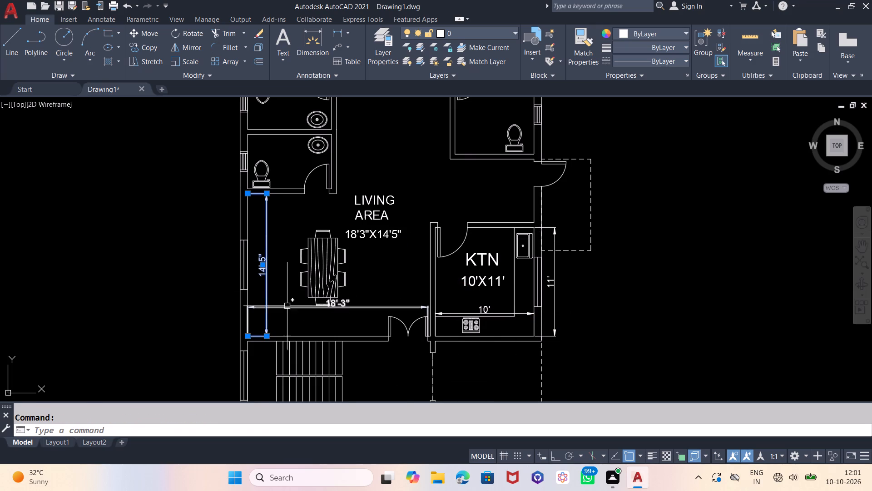
click(288, 307)
key(Delete)
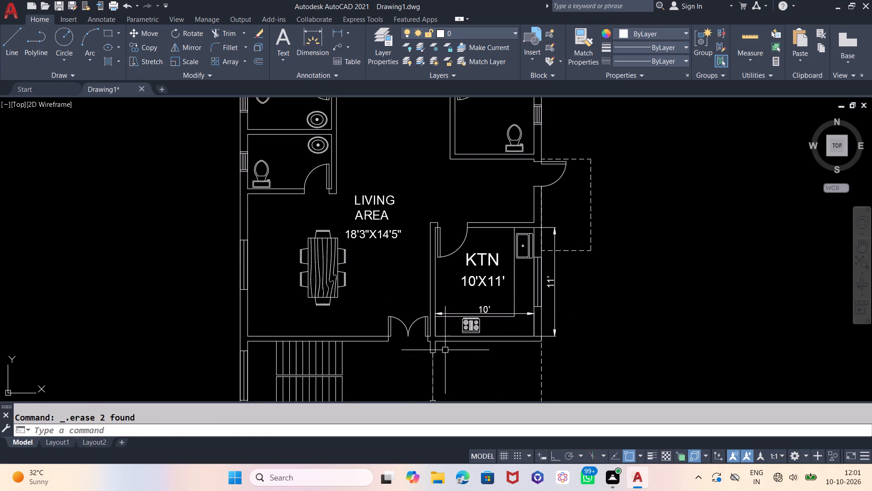
click(493, 312)
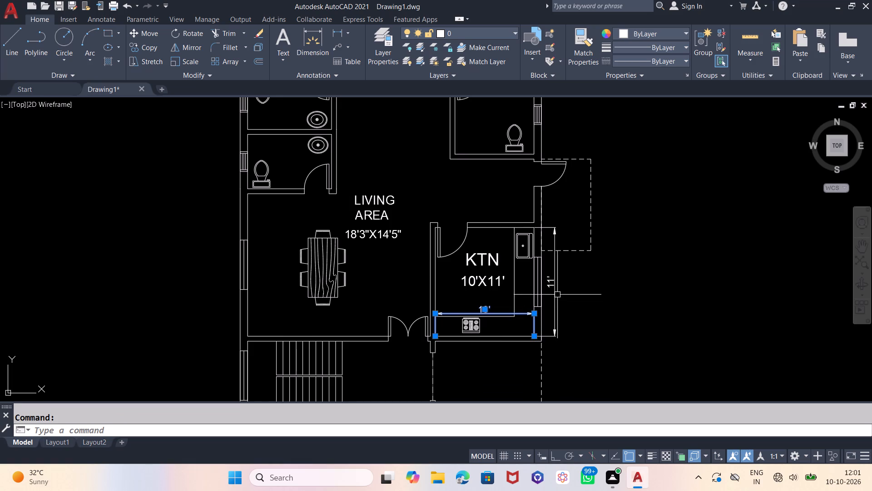
click(557, 294)
key(Delete)
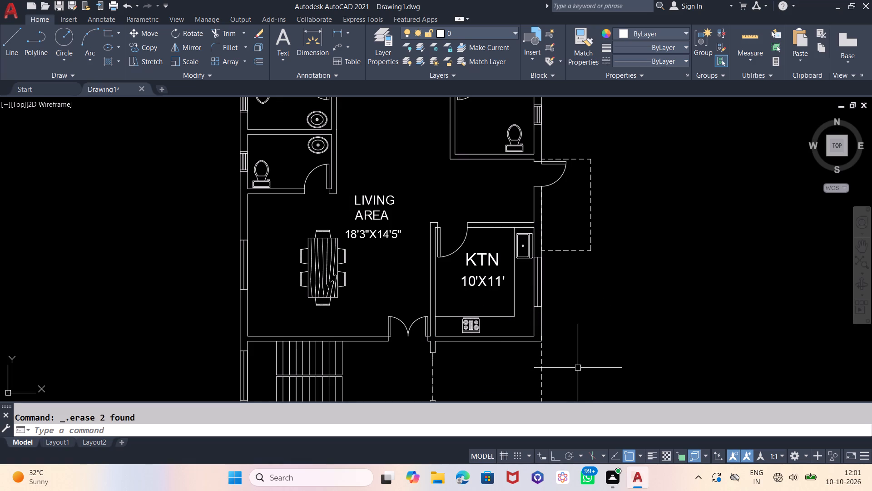
Copy the CBR label once into each of the three toilets and twice, one below the other, into the dashed area outside the east wall.
scroll(402, 302, down, 1)
scroll(640, 365, down, 1)
scroll(601, 306, up, 1)
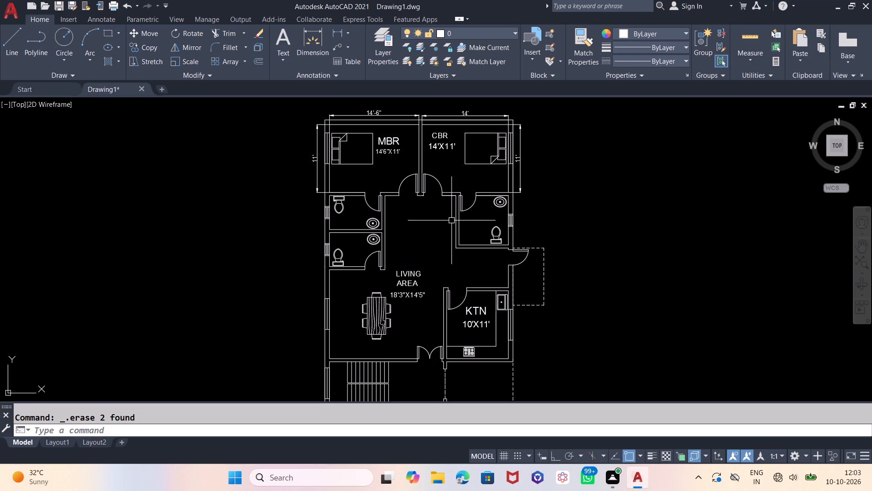
click(445, 135)
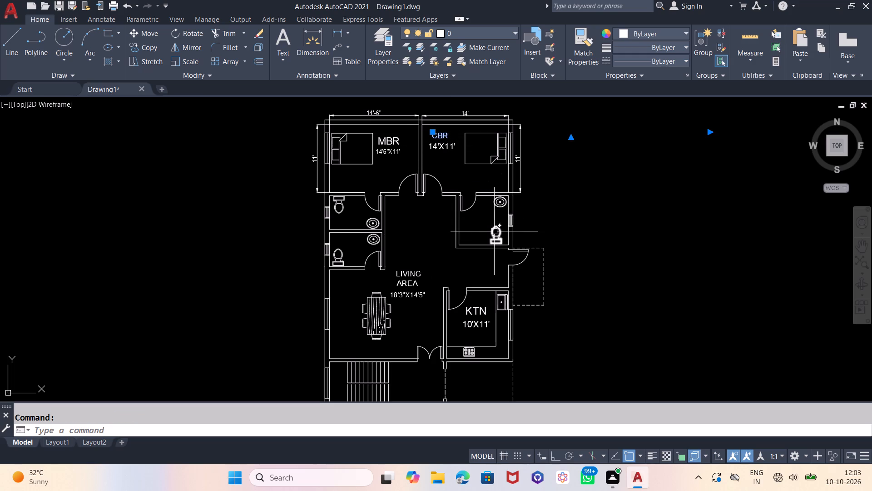
key(c)
key(p)
key(Return)
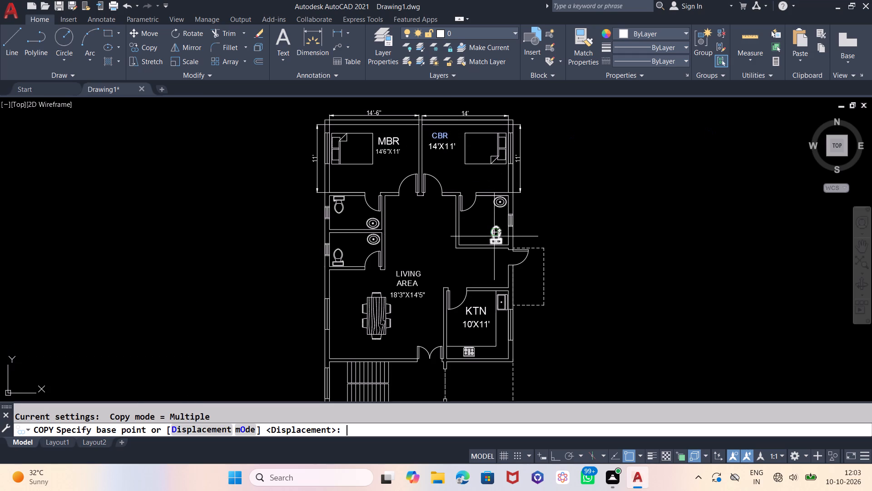
click(436, 207)
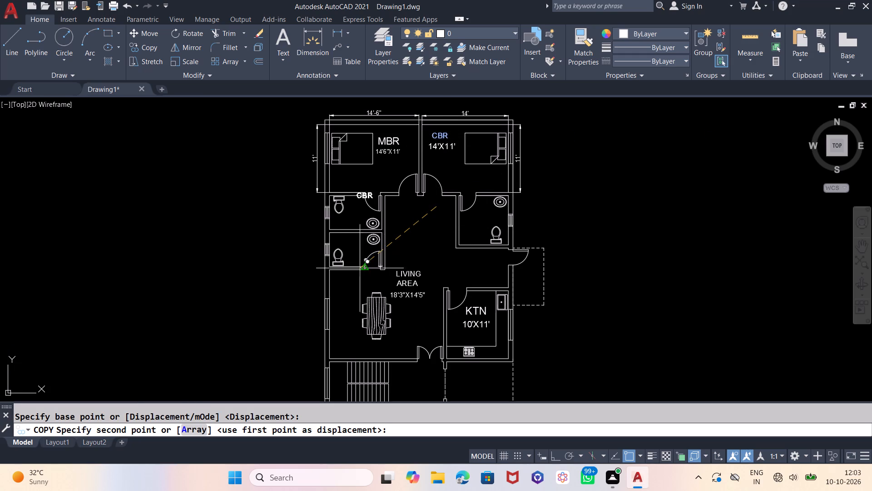
click(351, 278)
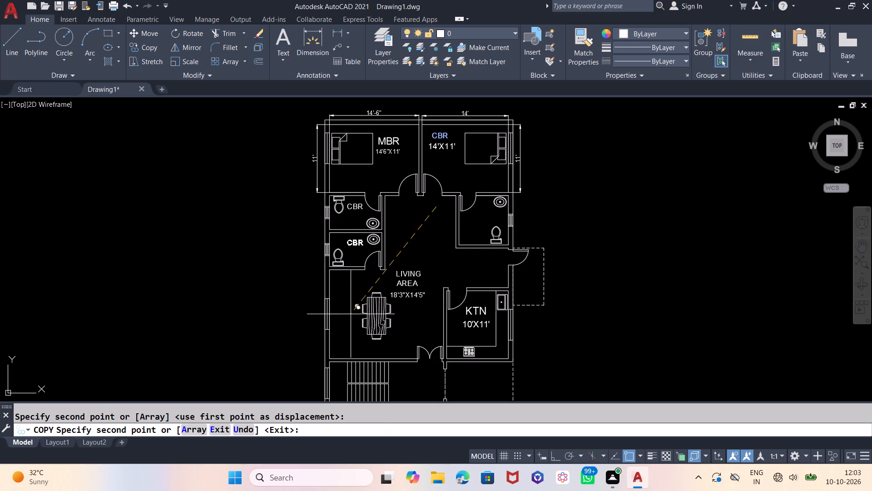
click(348, 311)
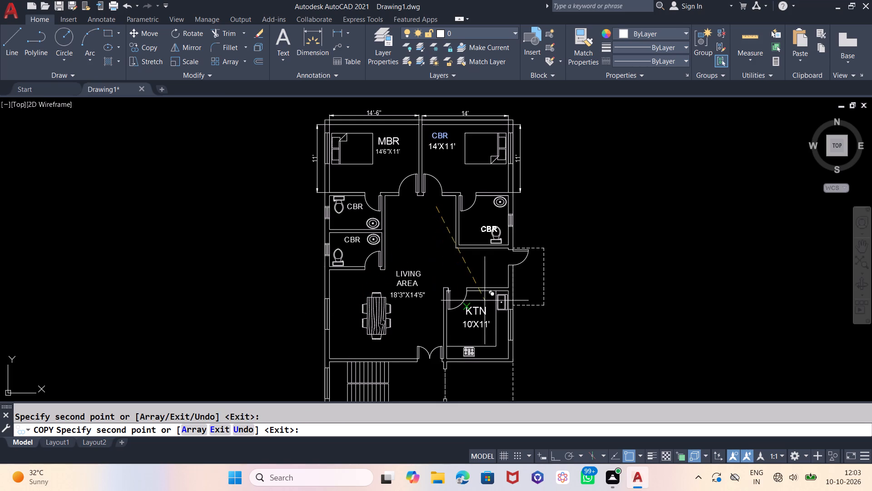
click(475, 283)
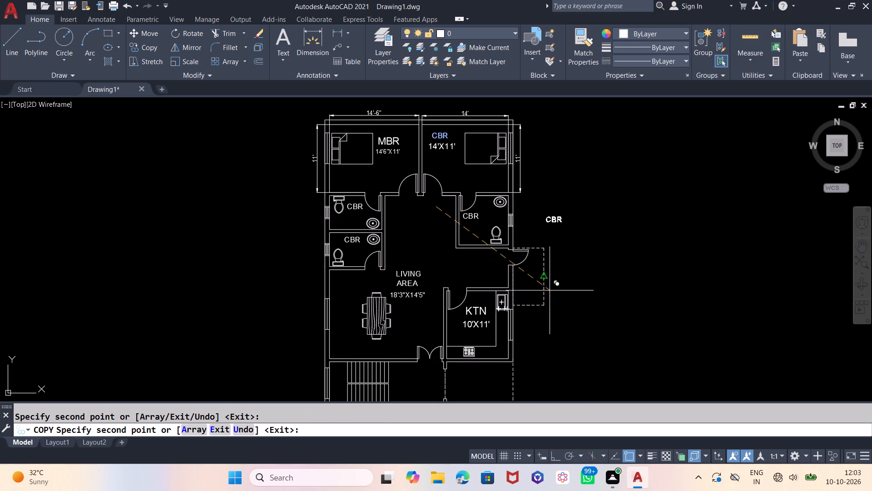
click(523, 341)
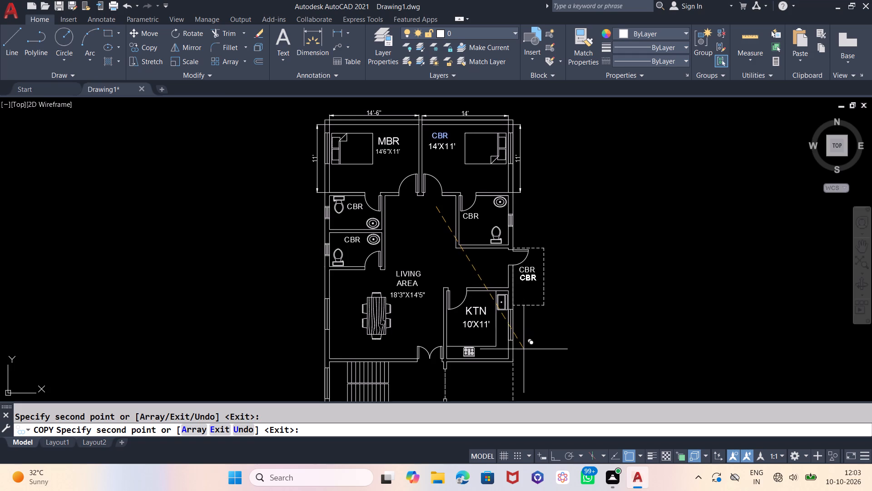
click(524, 351)
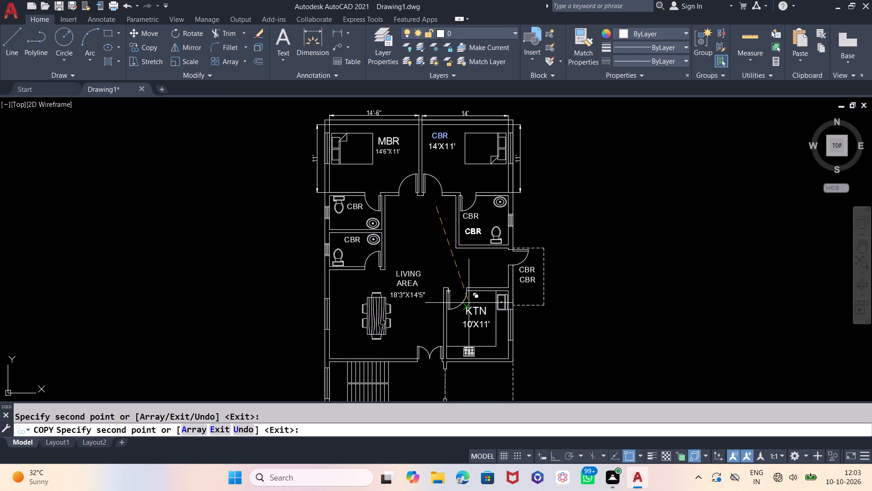
Place a second copy of the CBR label below the first one in each of the three toilets.
click(469, 299)
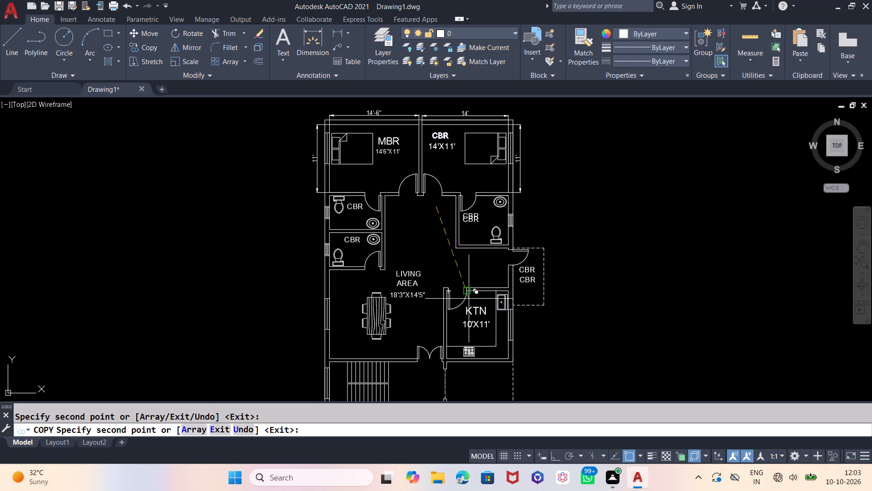
click(351, 287)
click(350, 320)
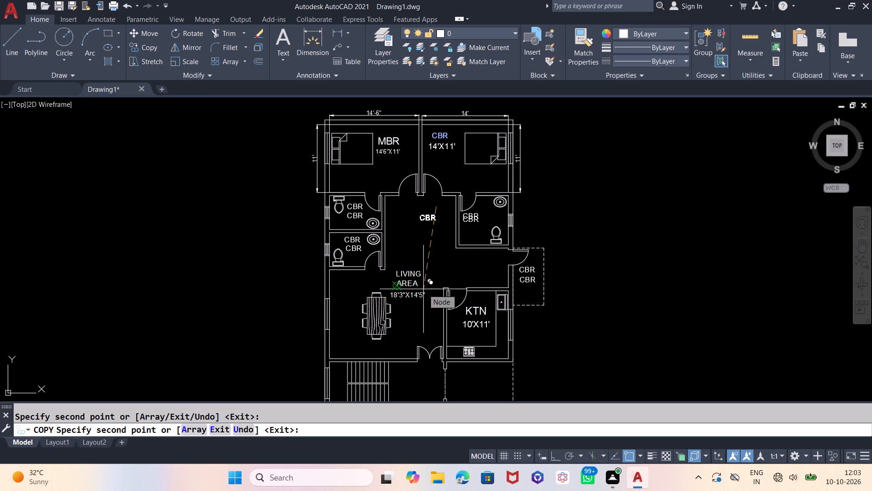
scroll(402, 228, down, 1)
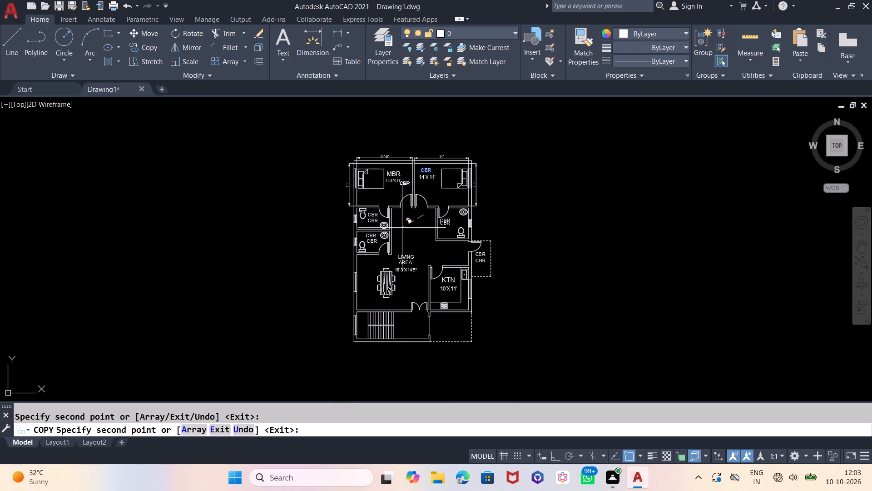
scroll(425, 406, up, 1)
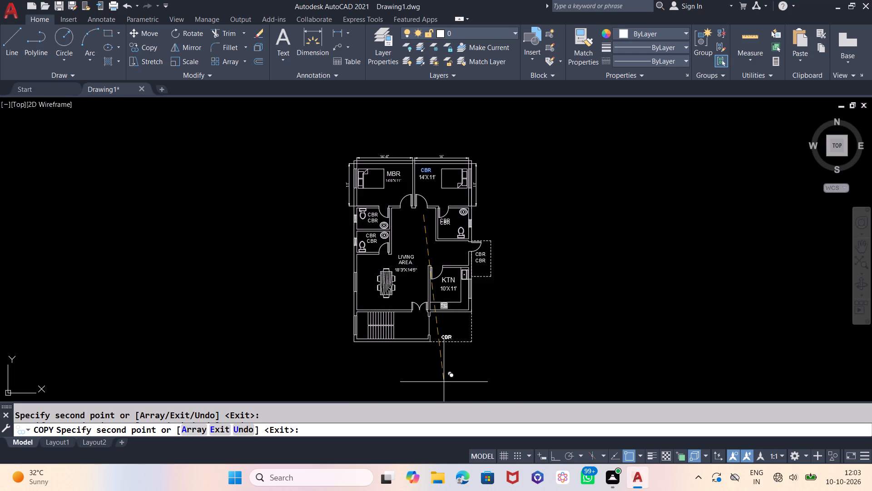
key(Escape)
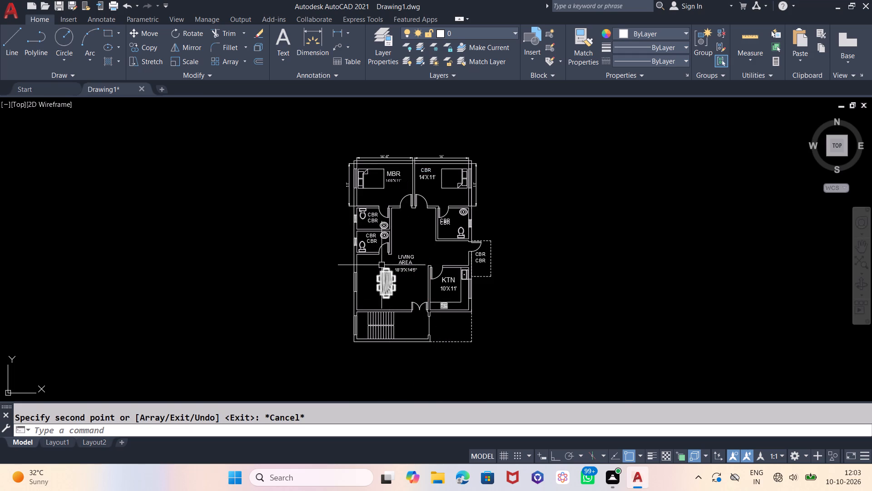
Change the upper CBR label in the northwest toilet to TOILET.
scroll(370, 206, up, 2)
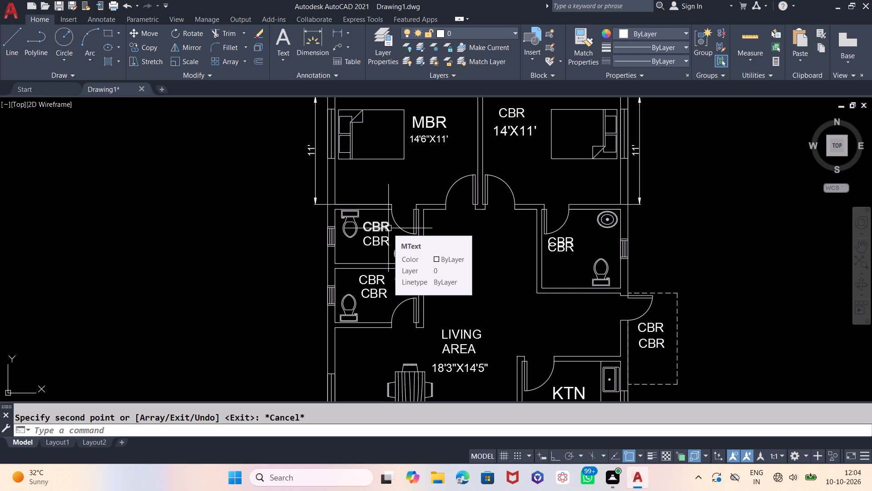
double_click(388, 228)
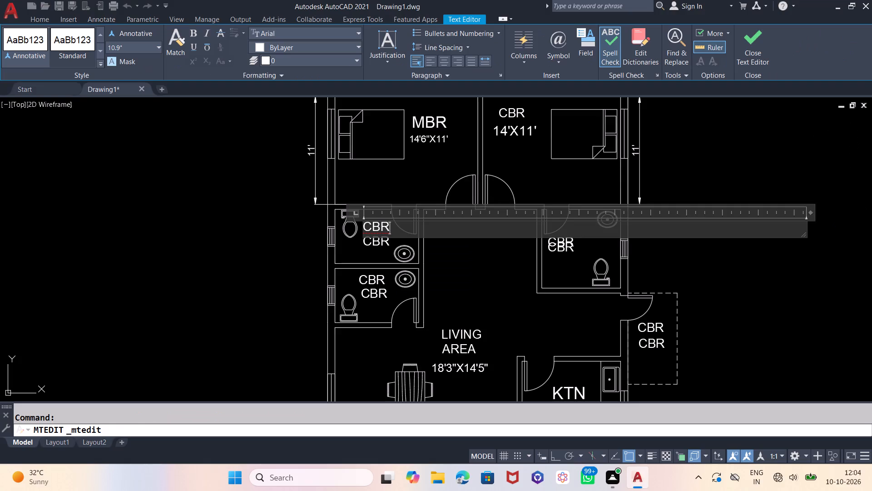
key(BackSpace)
key(BackSpace)
key(BackSpace)
text(TOILETY)
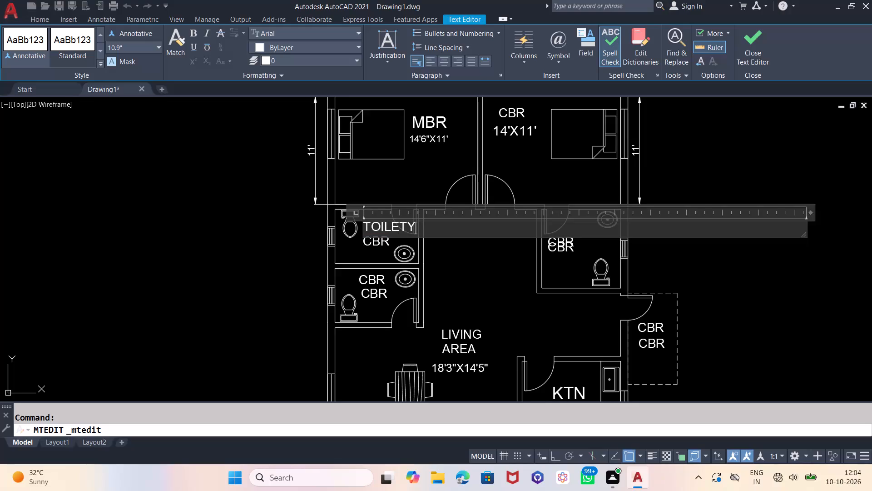
key(BackSpace)
key(t)
key(BackSpace)
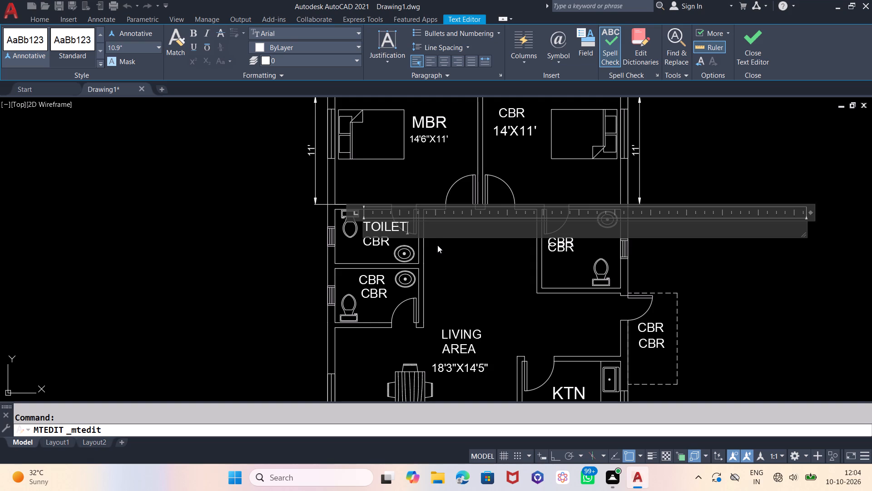
click(435, 246)
Scale the TOILET label down by eye to a little over half its size.
click(381, 230)
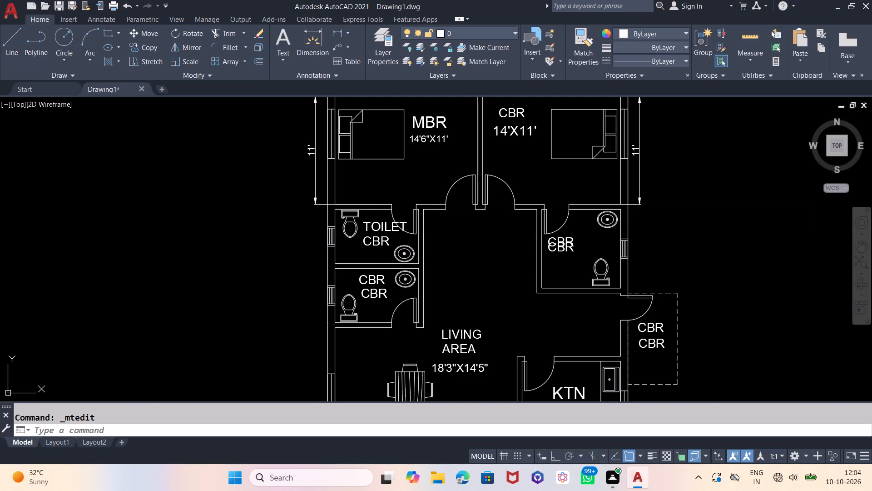
text(SC)
key(Return)
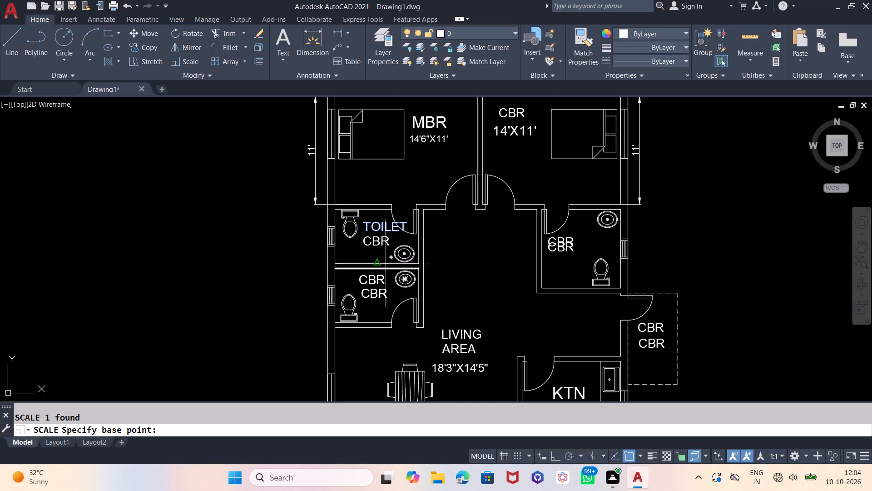
click(365, 216)
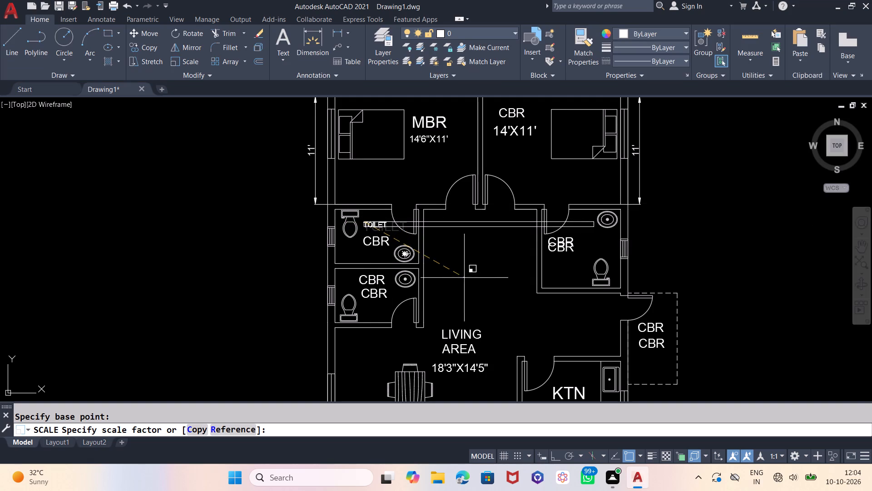
click(472, 285)
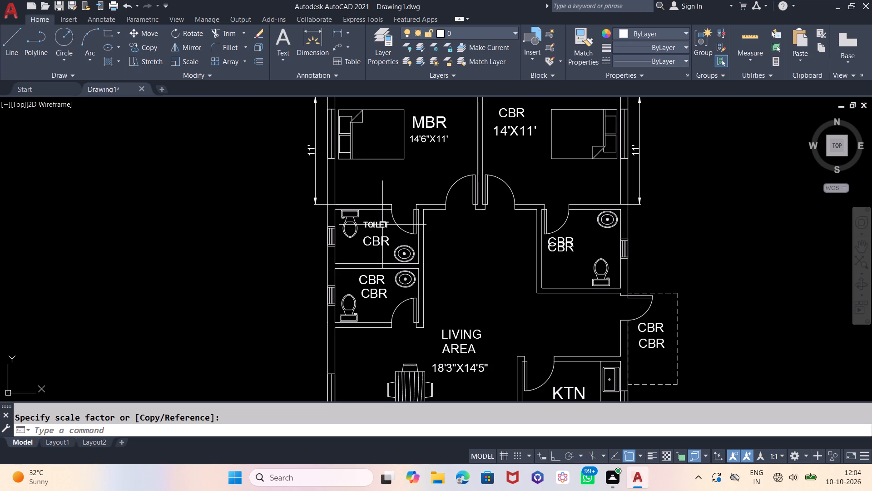
Delete the upper CBR label in the east toilet and in the lower west toilet.
click(567, 237)
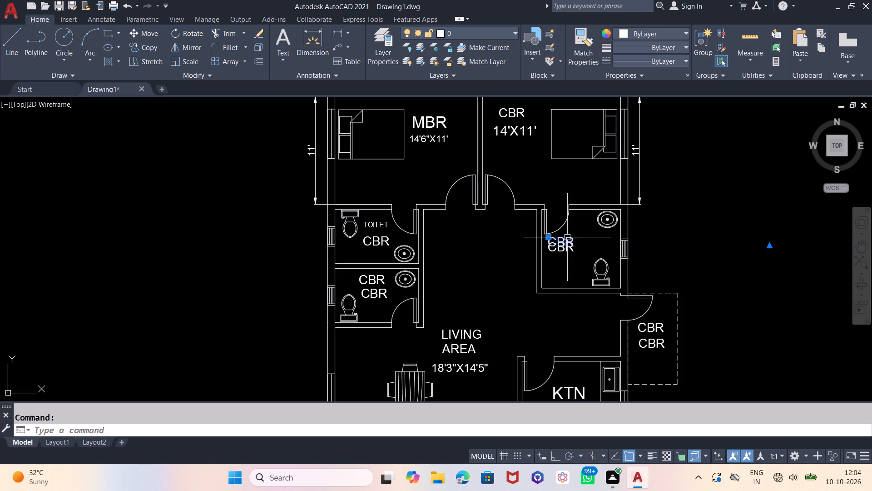
key(Delete)
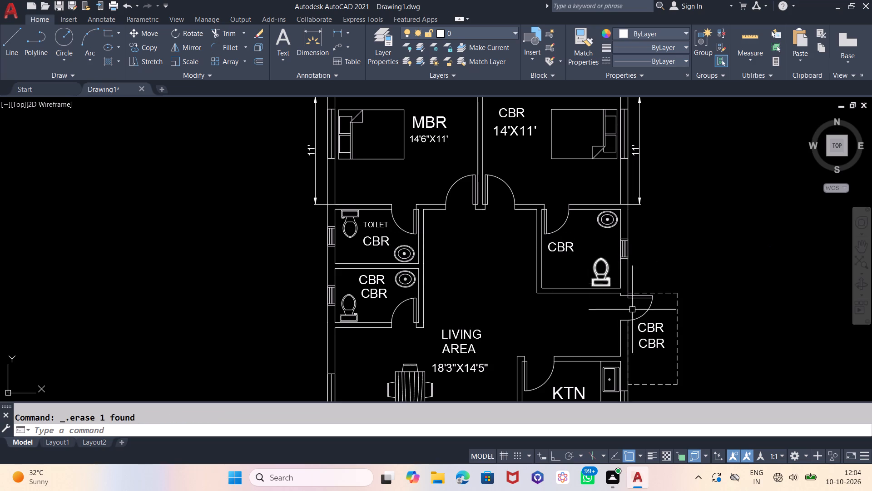
click(375, 278)
key(Delete)
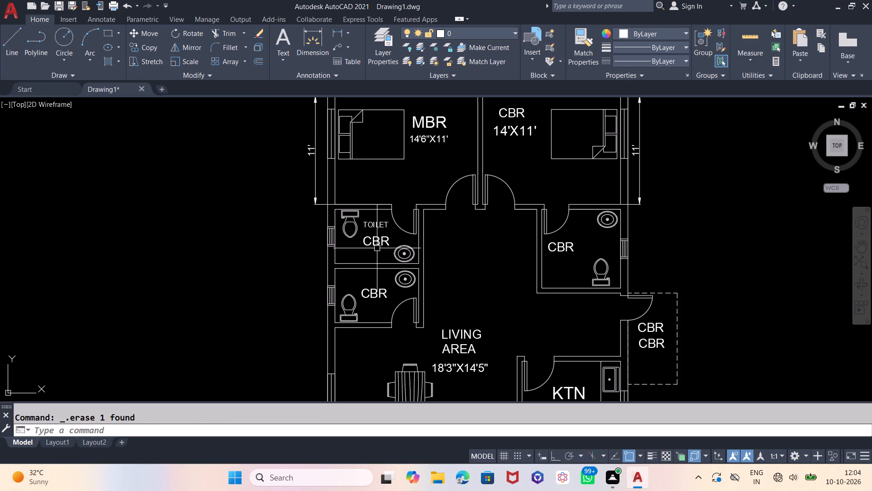
Copy the resized TOILET label above the CBR label in the east toilet and in the lower west toilet.
click(384, 225)
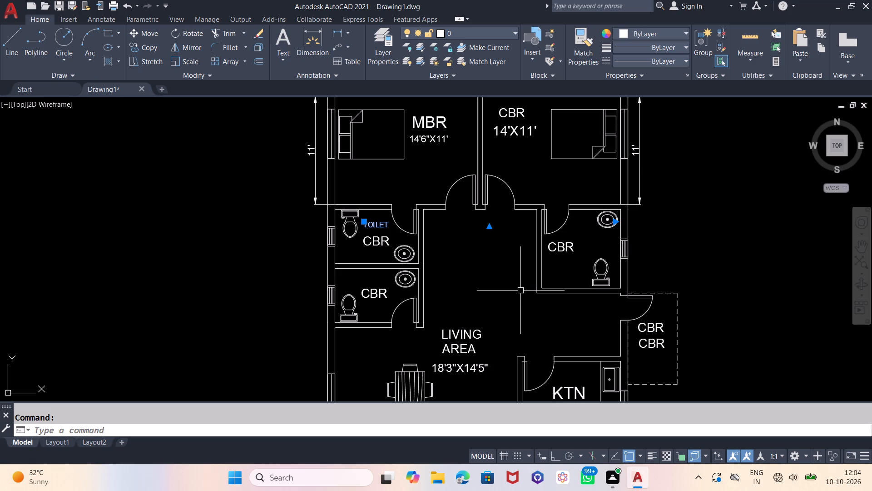
key(c)
key(p)
key(Return)
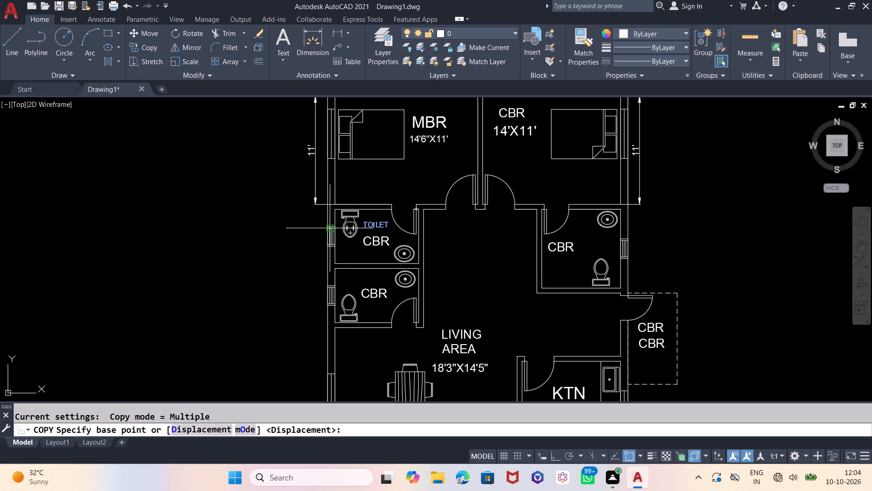
click(352, 249)
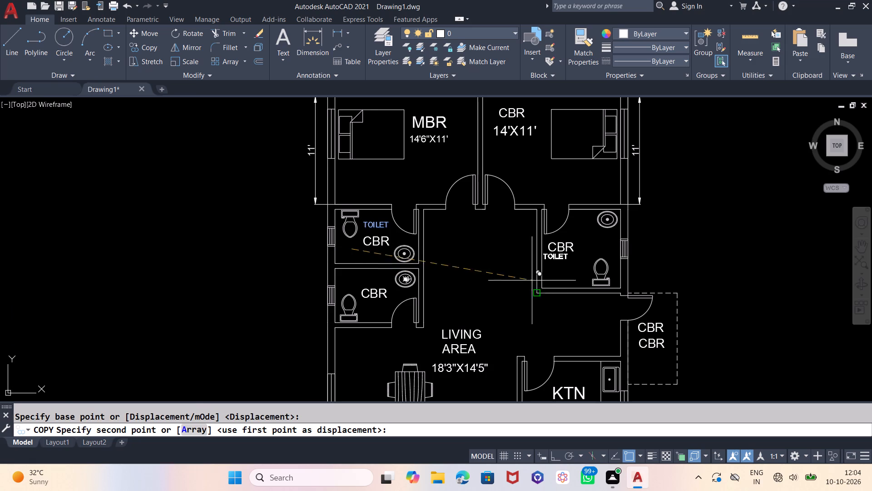
click(549, 256)
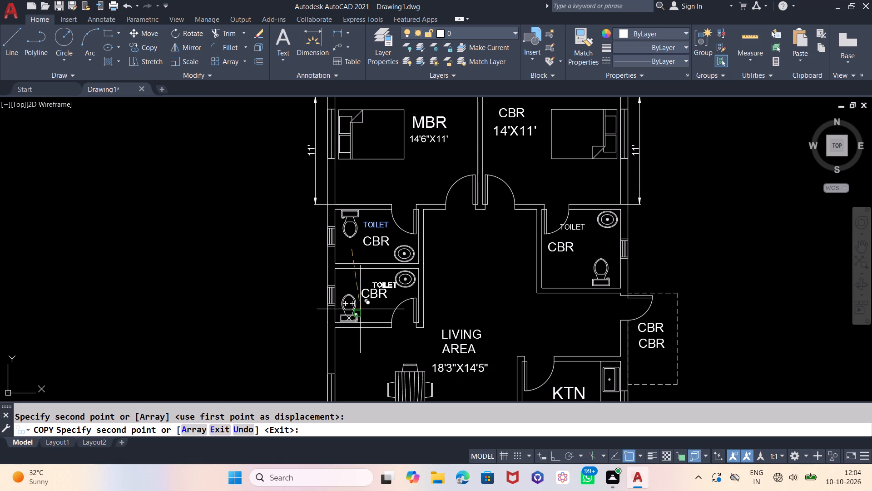
click(347, 301)
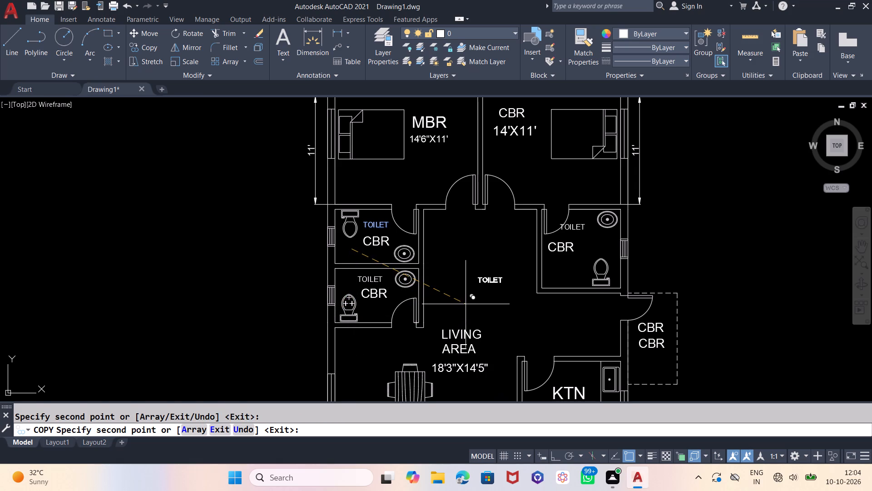
key(Escape)
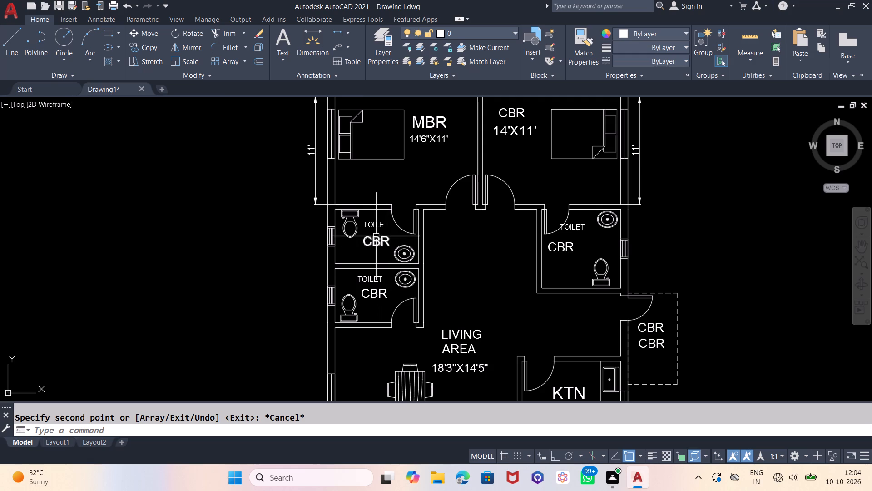
Dimension the northwest toilet's north-south inside length, placing the dimension outside the west wall.
click(317, 36)
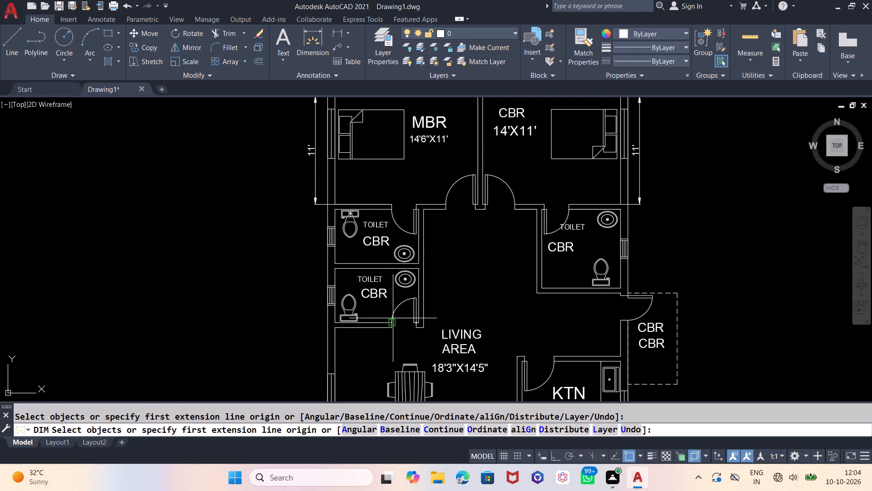
click(336, 210)
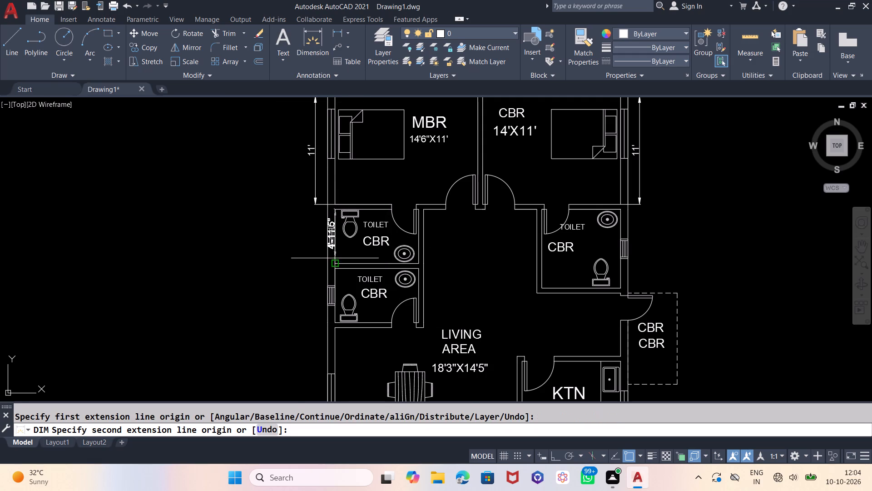
scroll(335, 259, up, 3)
click(329, 279)
click(280, 278)
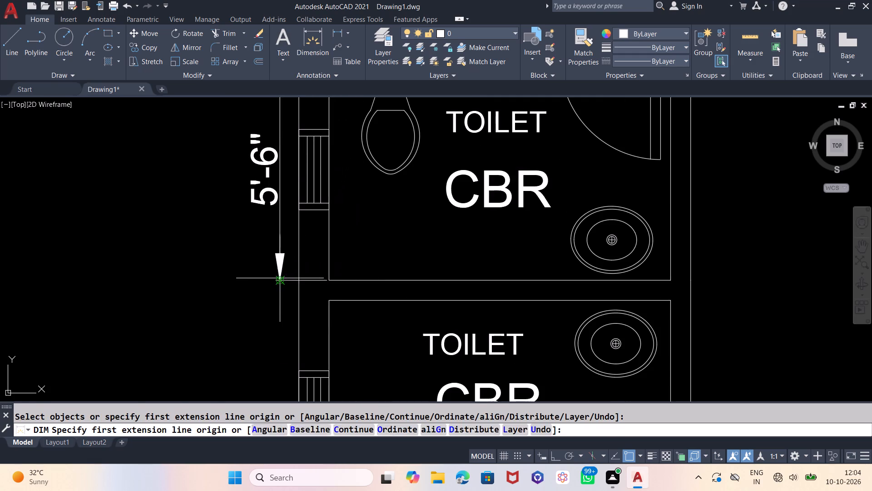
Dimension the northwest toilet's east-west inside width, placing the dimension along its south wall.
scroll(292, 336, down, 2)
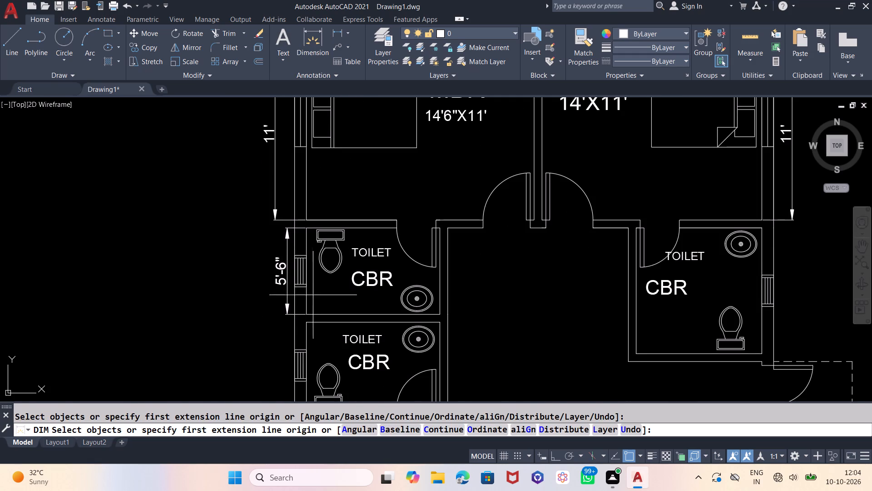
click(306, 315)
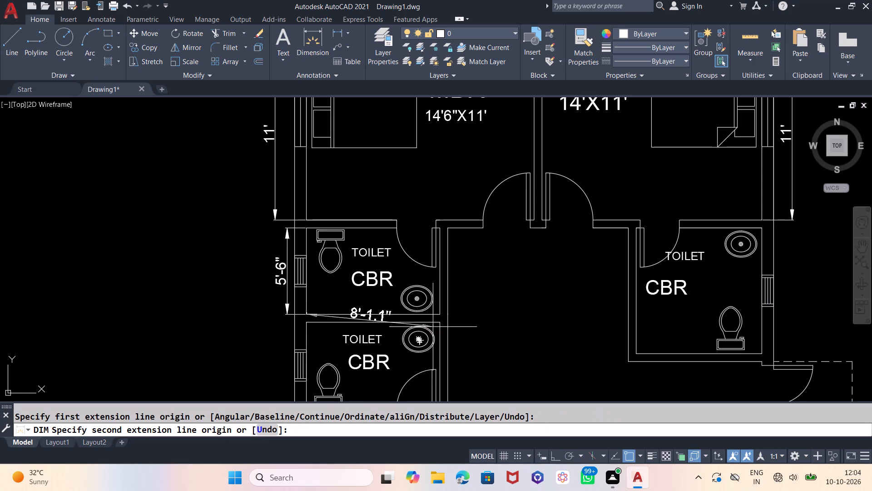
click(440, 315)
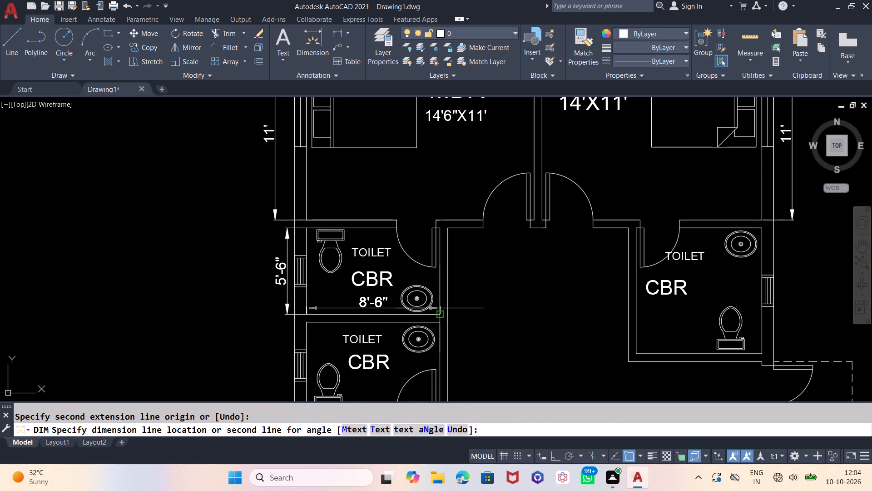
click(440, 308)
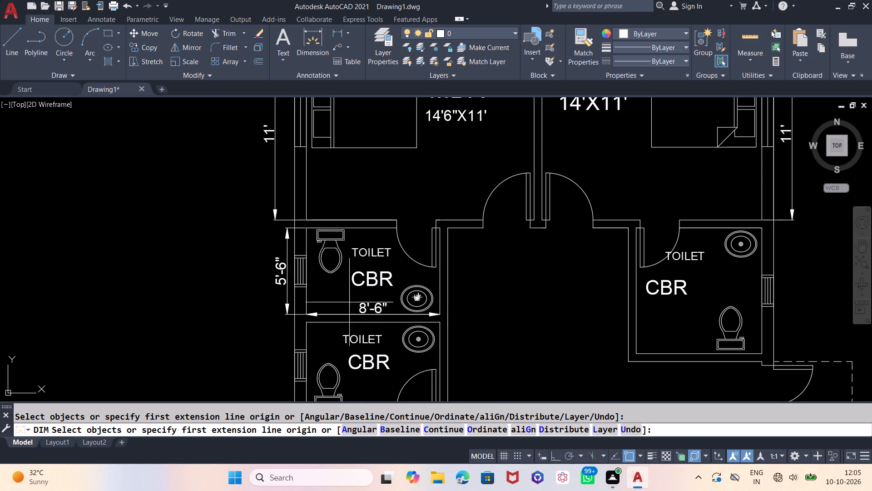
Dimension the east toilet's inside width near its south wall and its north-south inside length near its east wall.
click(636, 355)
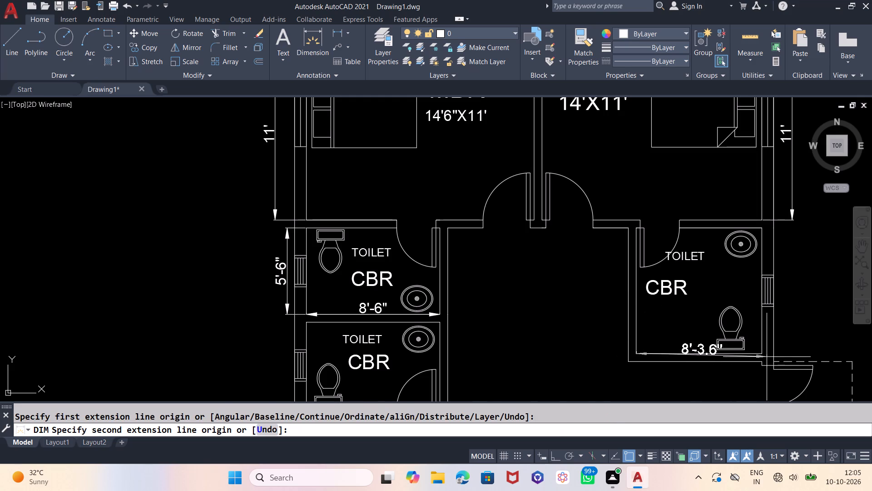
click(761, 353)
click(759, 340)
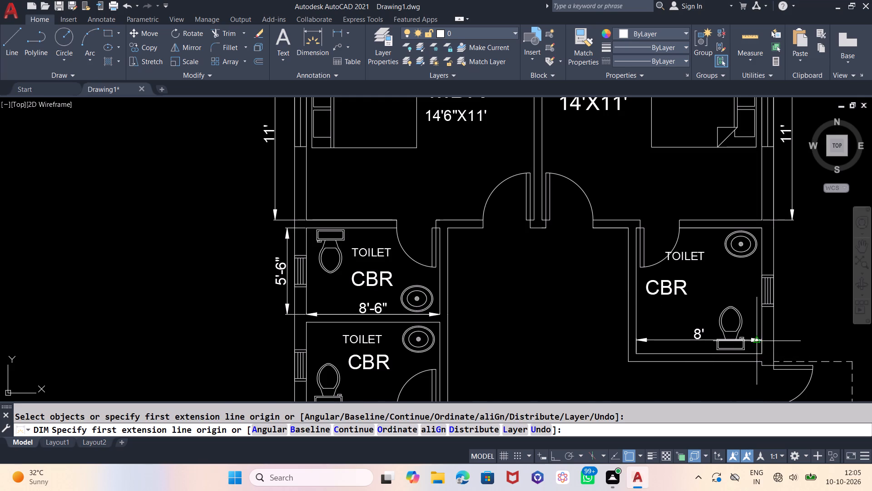
click(763, 351)
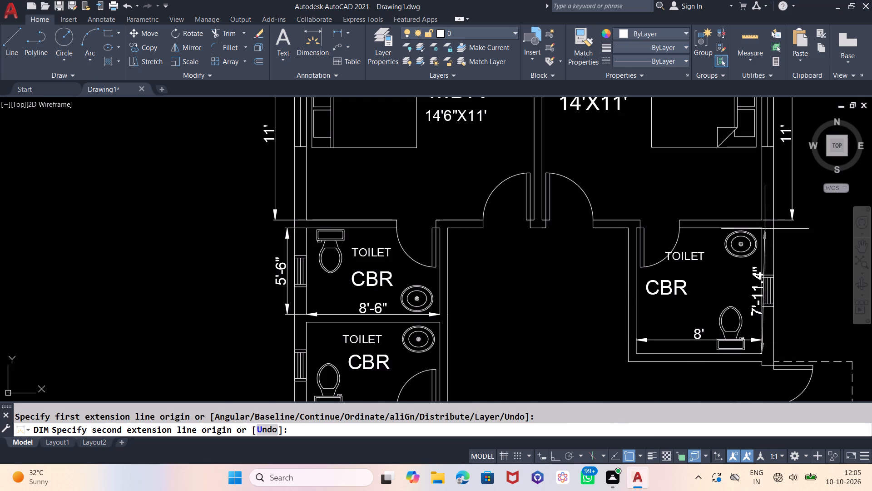
click(763, 227)
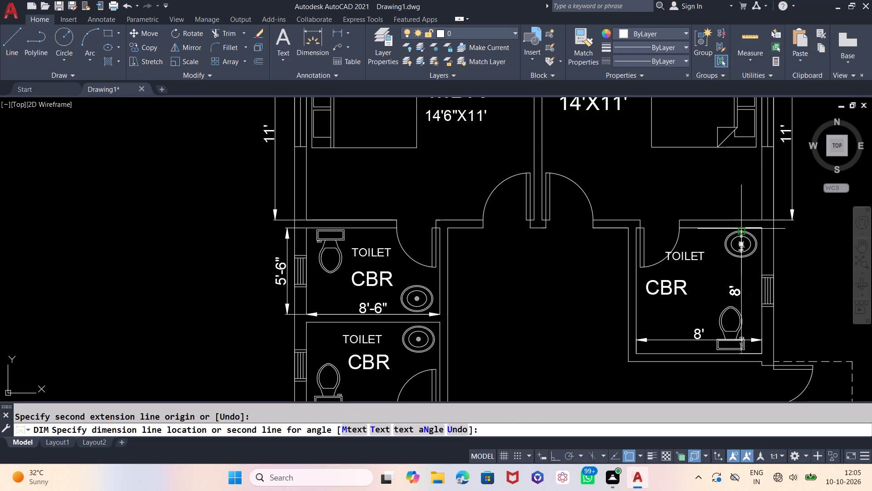
click(739, 229)
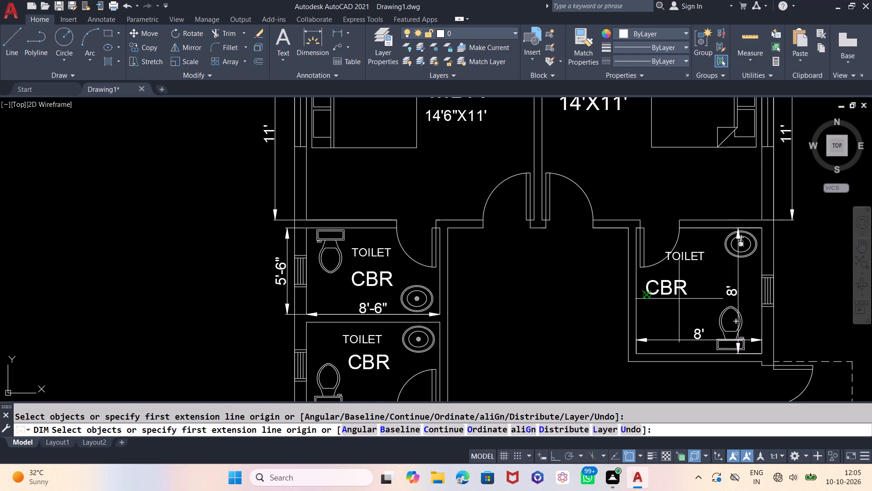
Dimension the lower west toilet's inside length outside the west wall and its inside width along the north wall.
scroll(714, 221, down, 1)
scroll(506, 354, up, 1)
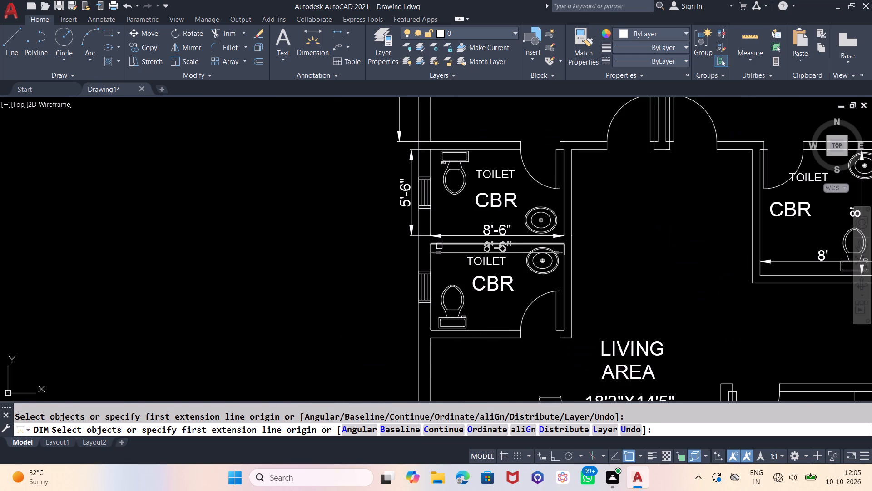
click(431, 245)
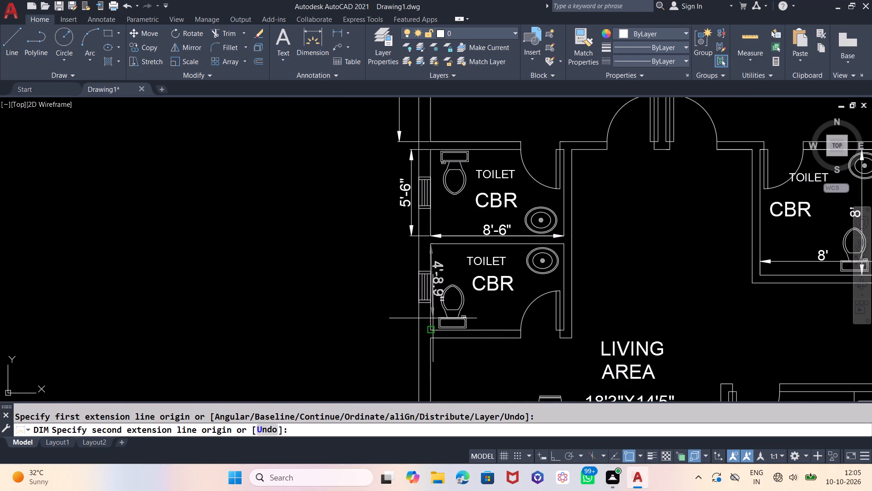
click(431, 329)
click(411, 327)
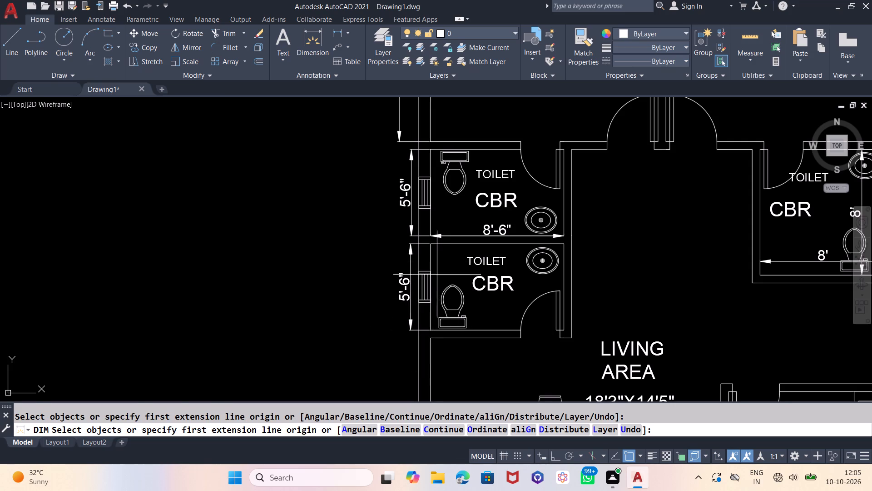
click(430, 244)
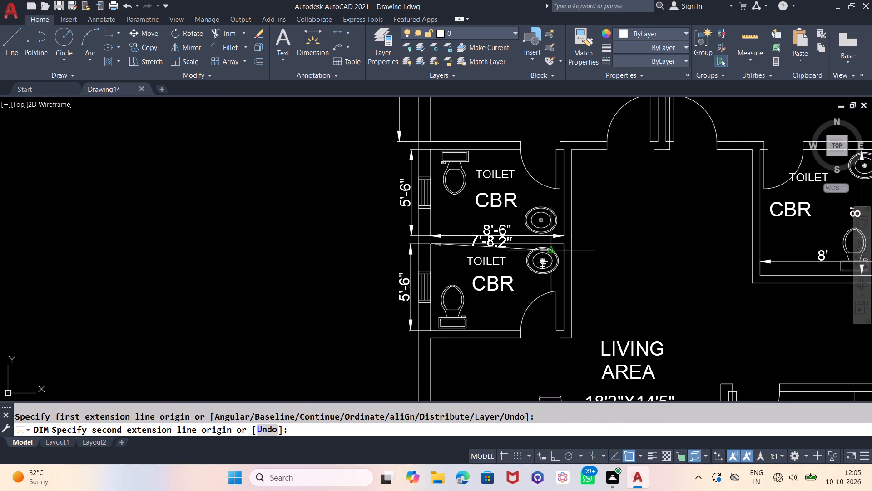
click(562, 244)
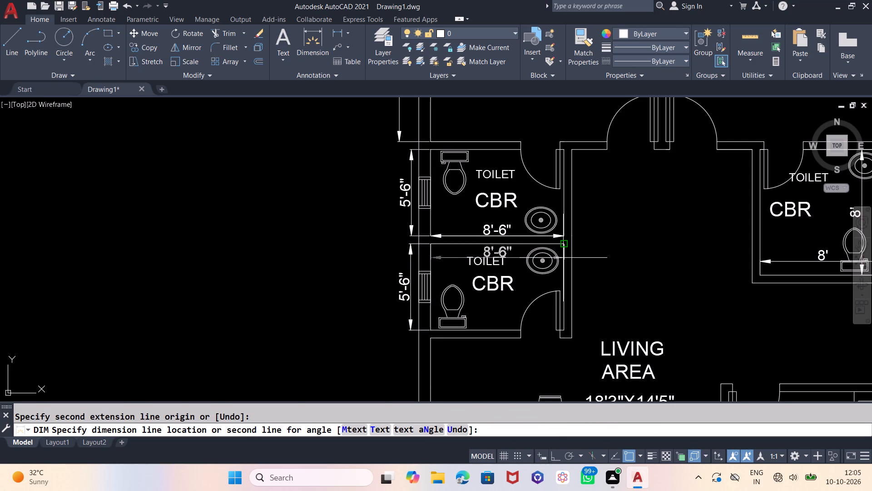
click(563, 258)
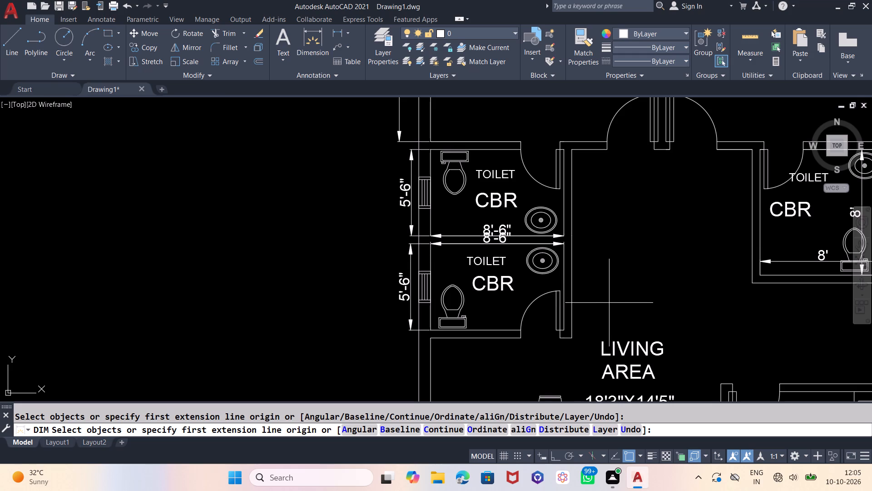
key(Escape)
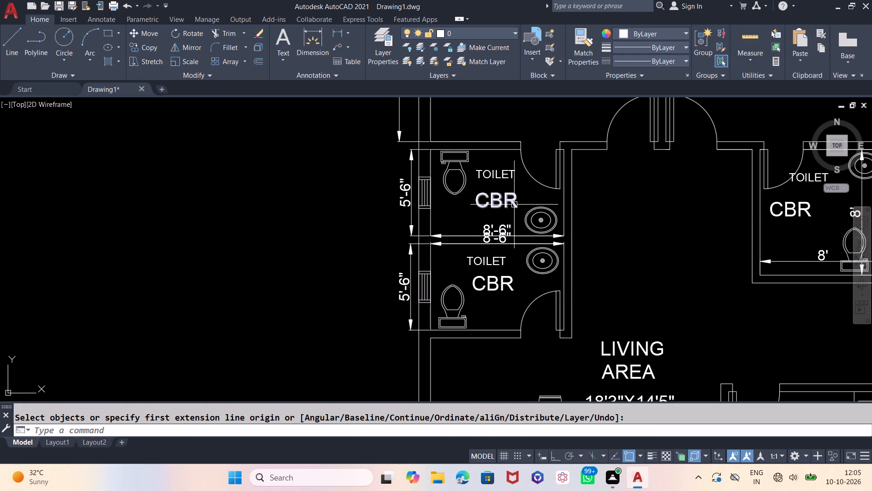
Replace the CBR text in the northwest toilet with the size 8'6"X5'6".
double_click(517, 200)
key(BackSpace)
key(BackSpace)
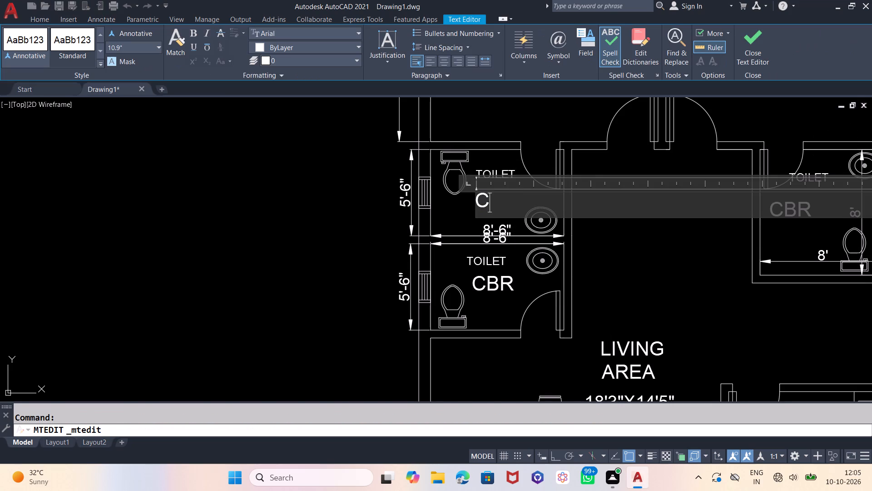
key(BackSpace)
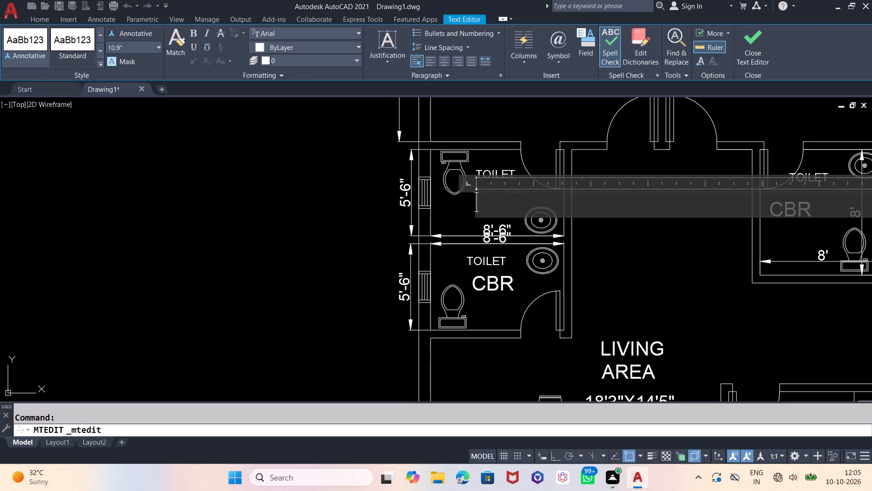
key(8)
text('6")
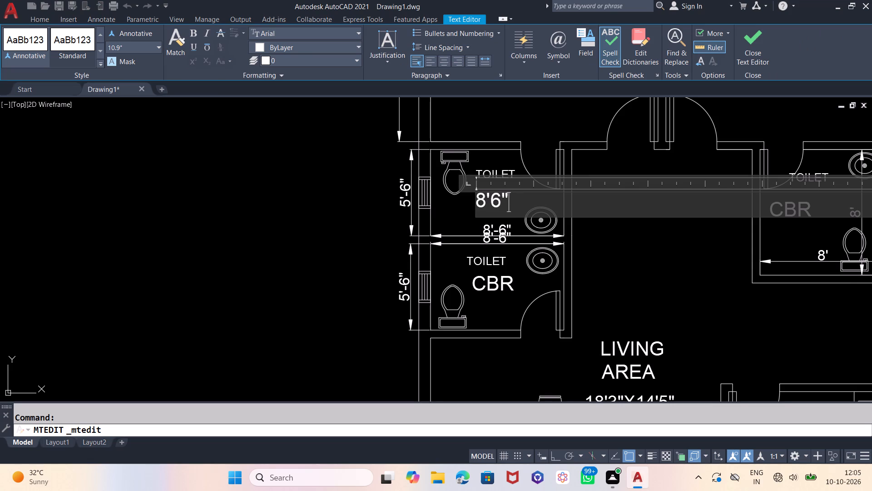
key(x)
text(5'6)
key(shift+quotedbl)
click(602, 260)
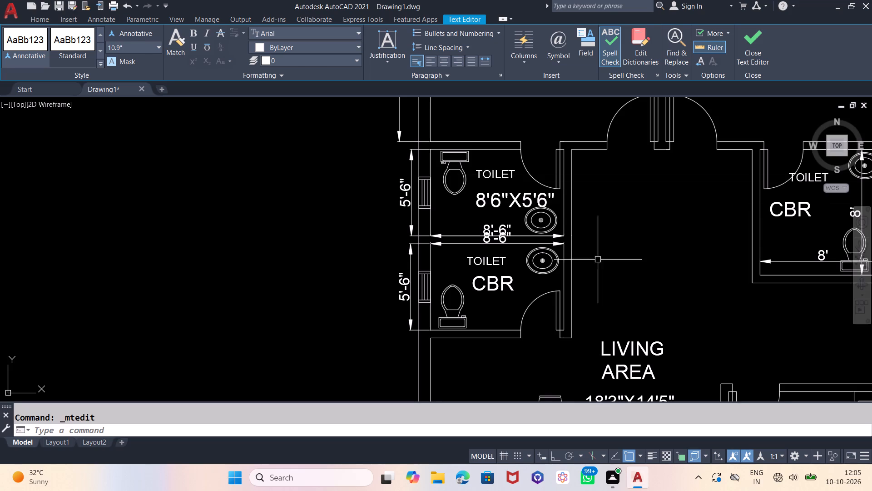
Scale the northwest toilet's size text down by eye to about half its size.
click(518, 200)
text(SC)
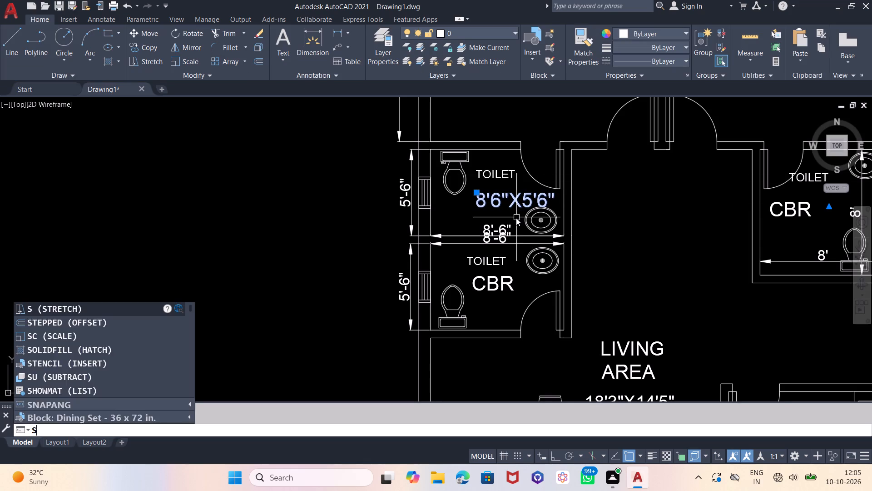
key(Return)
click(469, 201)
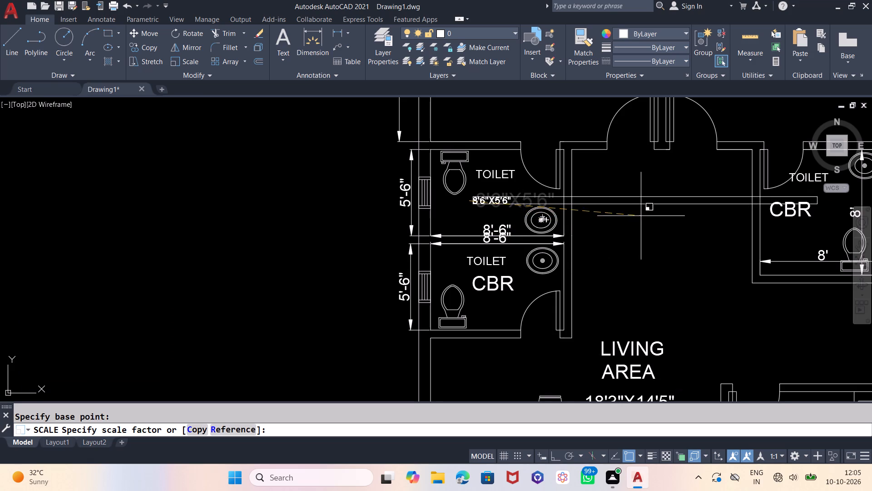
click(645, 214)
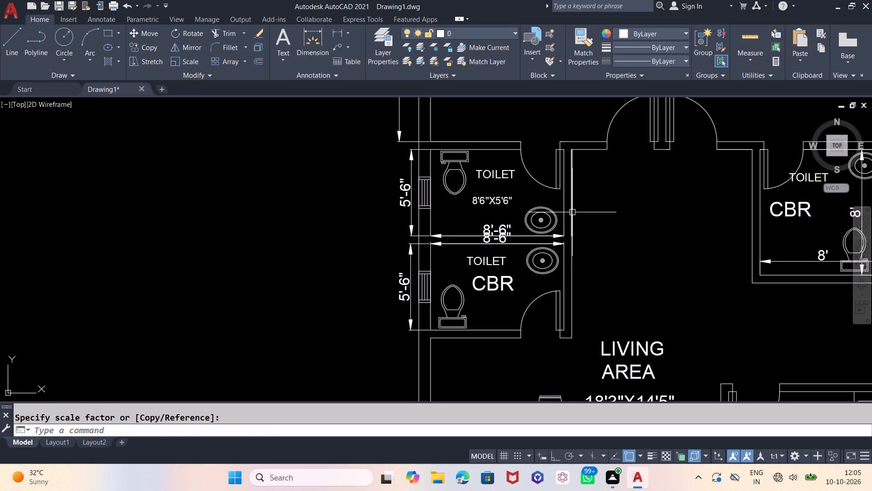
Delete the CBR label in the lower west toilet.
click(512, 285)
key(Delete)
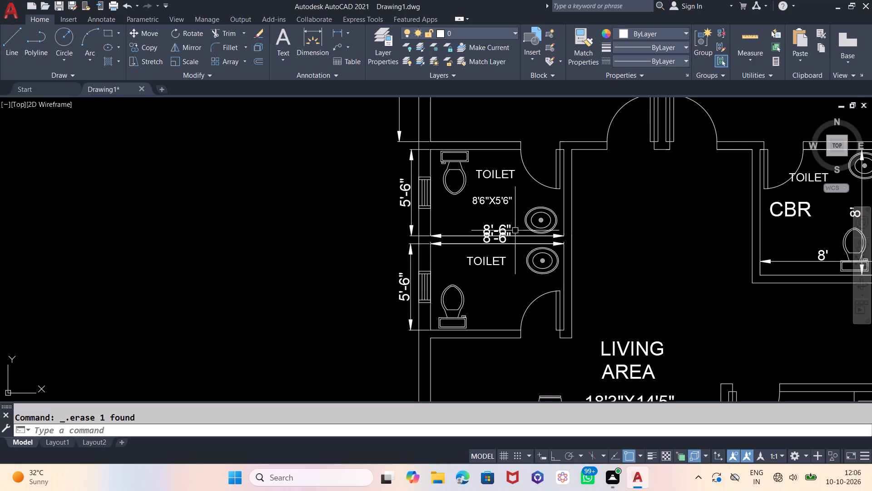
Copy the 8'6"X5'6" size text from the northwest toilet to just below the TOILET label in the lower west toilet.
click(500, 197)
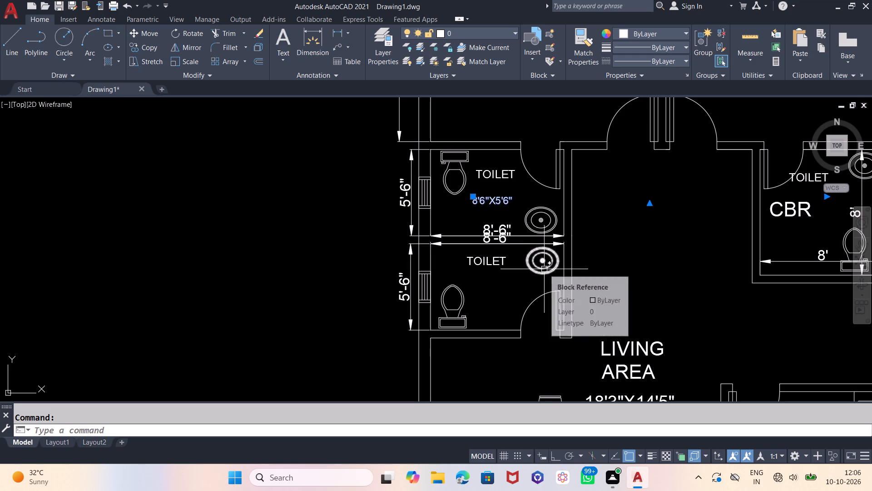
key(c)
key(p)
key(Return)
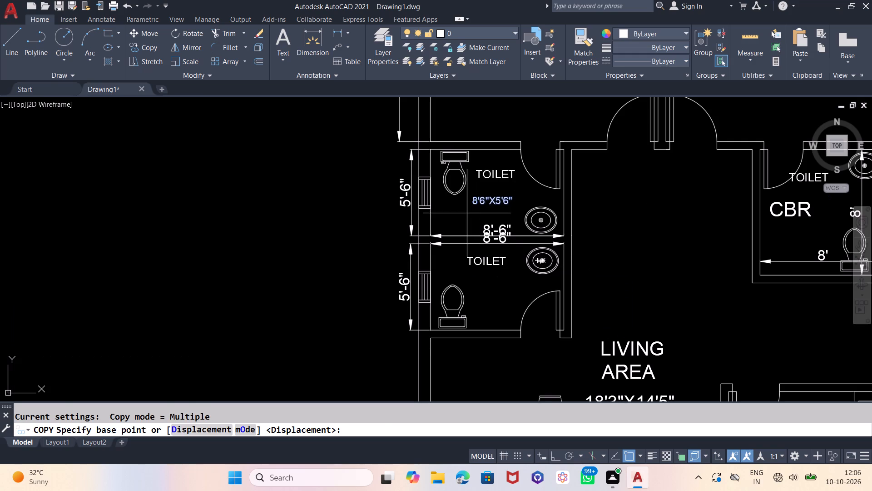
click(467, 213)
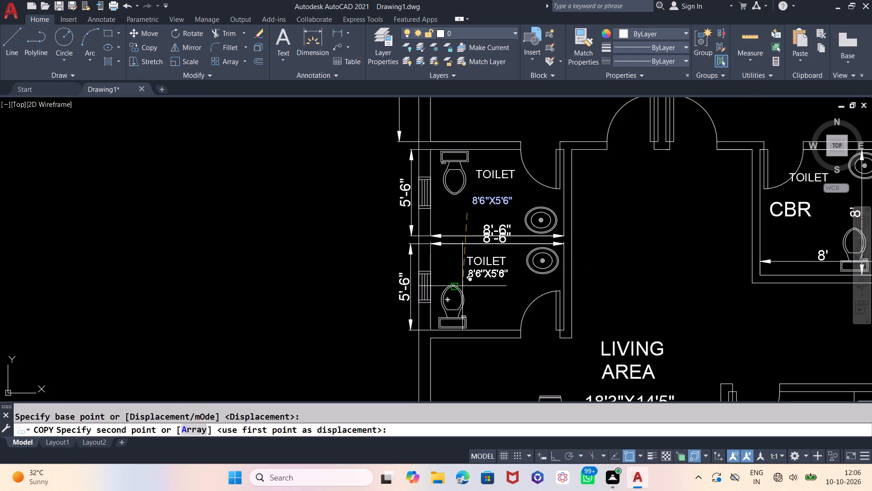
scroll(462, 286, up, 2)
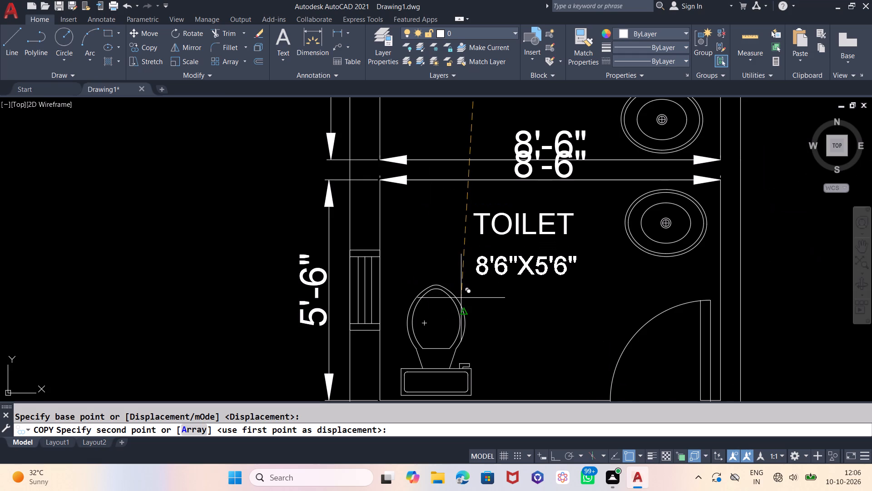
scroll(461, 294, up, 1)
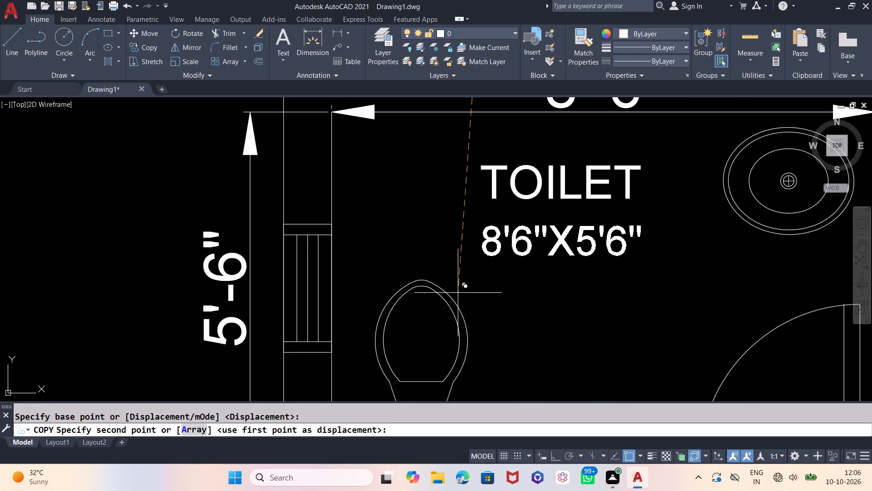
click(458, 291)
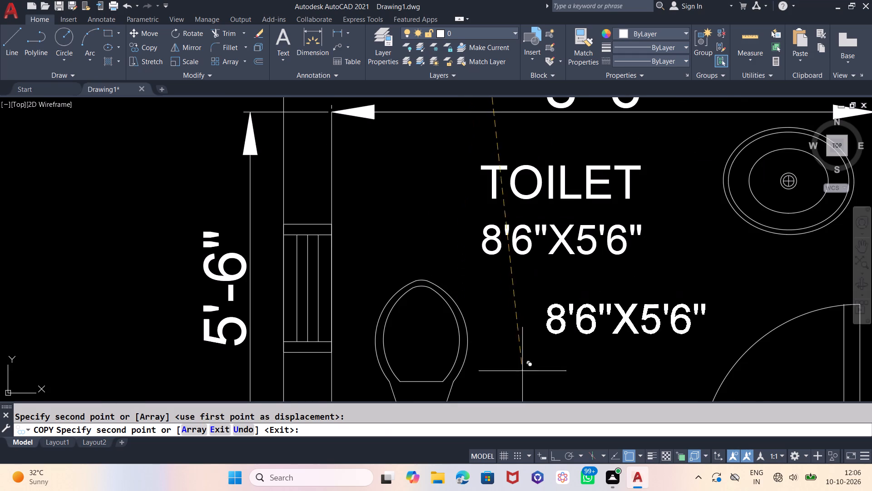
scroll(497, 379, down, 1)
scroll(351, 317, down, 1)
scroll(405, 374, down, 1)
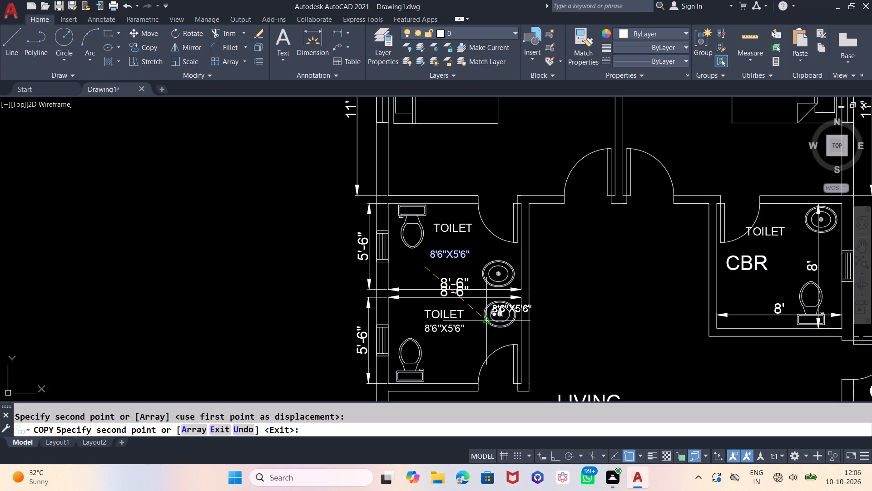
key(Escape)
Move the 8'6"X5'6" size text in the northwest toilet up to just below its TOILET label.
click(457, 254)
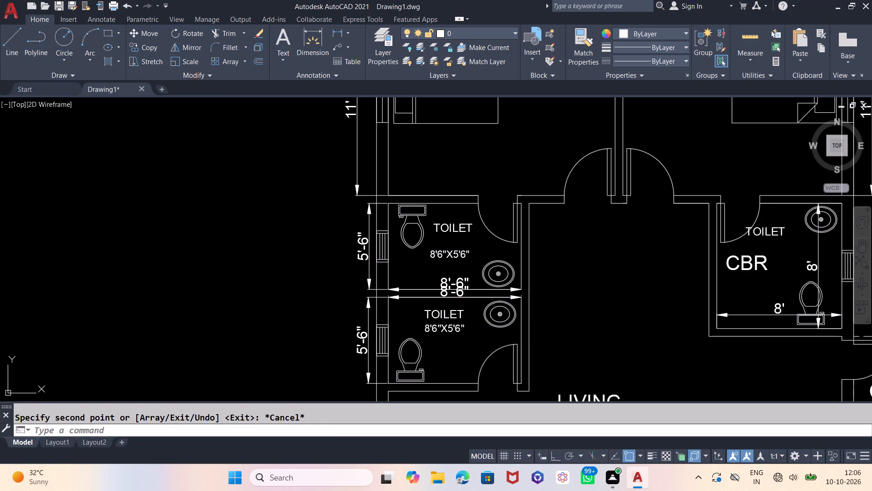
key(m)
key(Return)
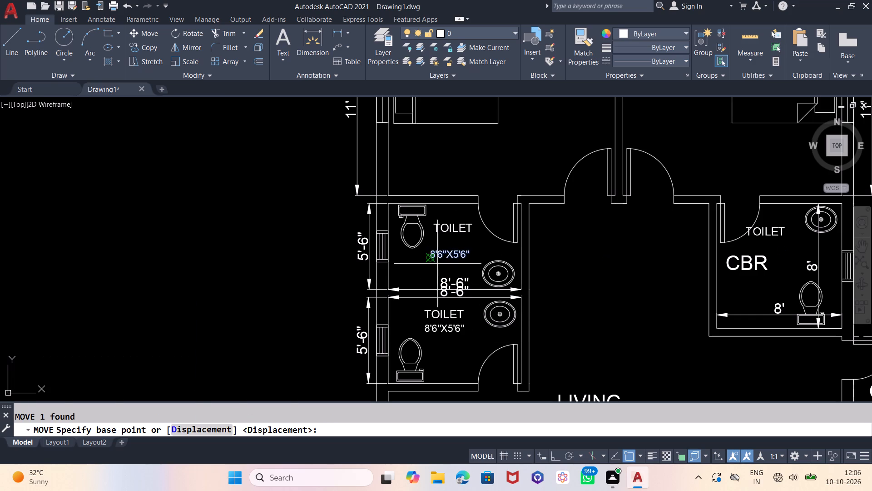
click(431, 269)
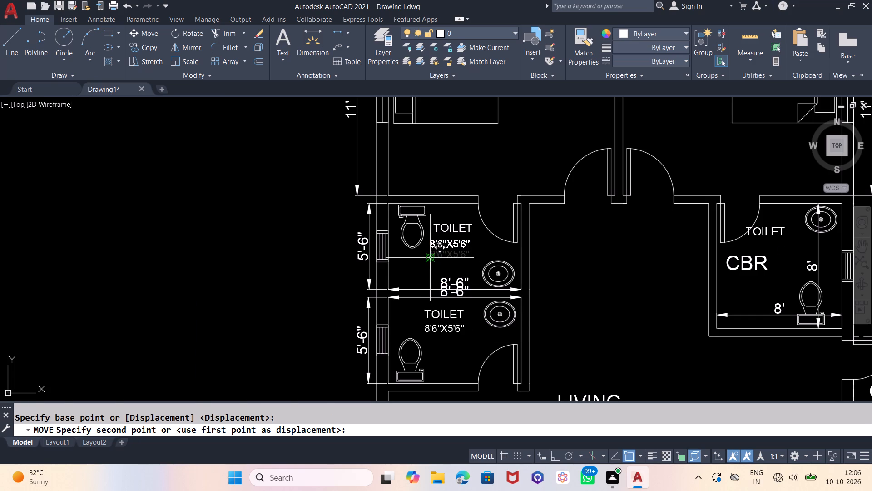
scroll(437, 256, up, 2)
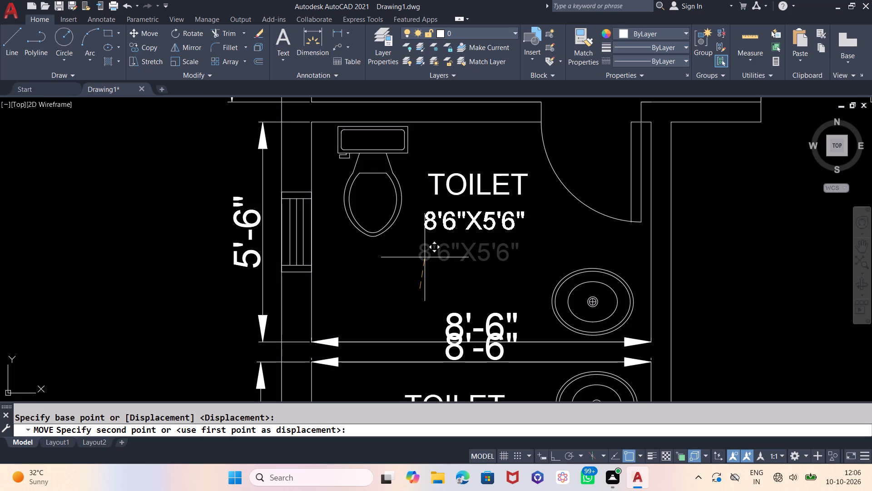
click(428, 260)
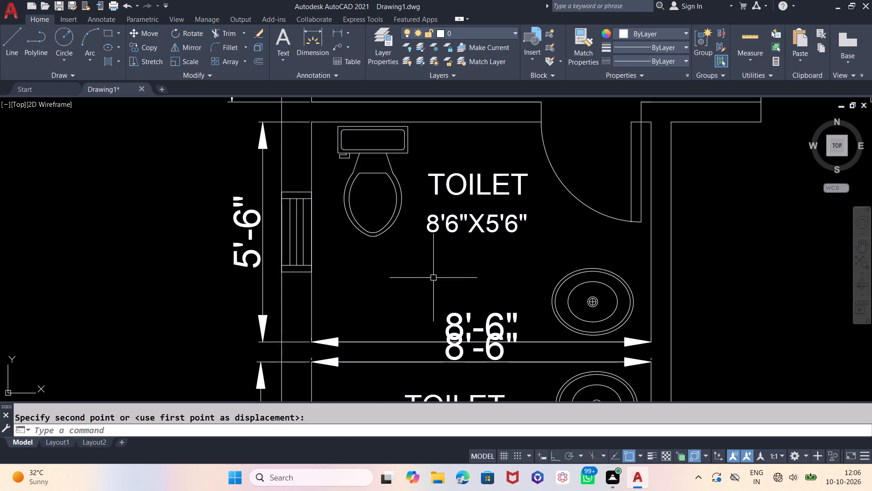
Delete the two width dimensions and two height dimensions of the two west toilets.
scroll(396, 296, down, 2)
click(420, 307)
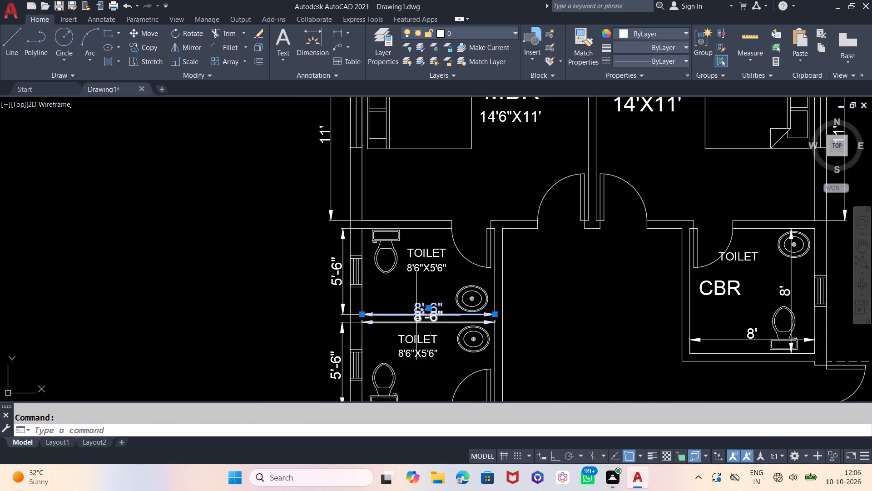
click(416, 319)
click(334, 275)
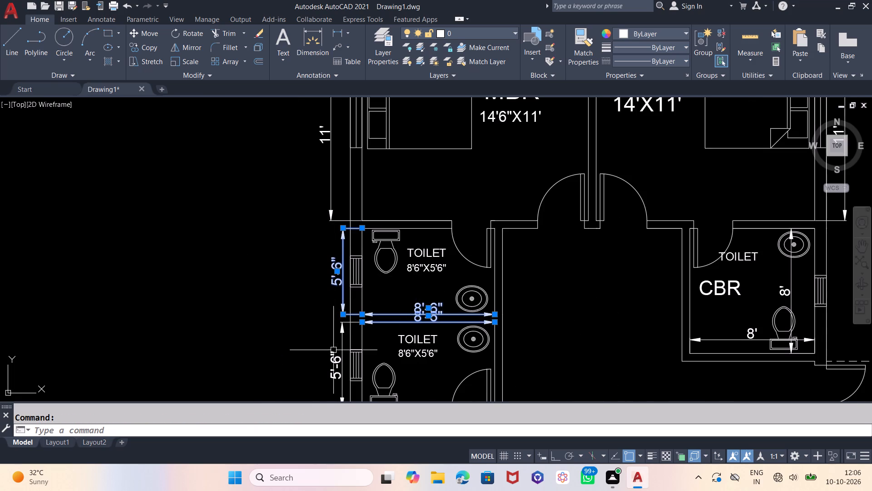
click(334, 353)
key(Delete)
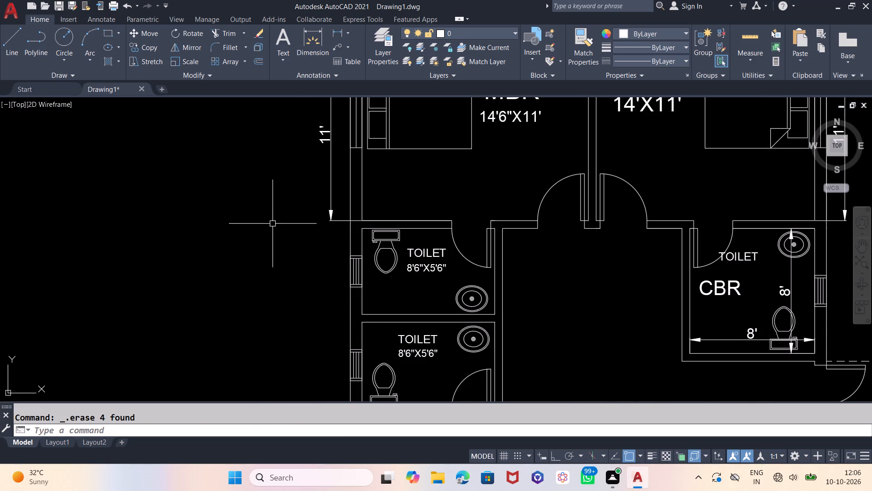
Move the TOILET label in the east toilet slightly east, clear of the door swing.
scroll(374, 384, down, 1)
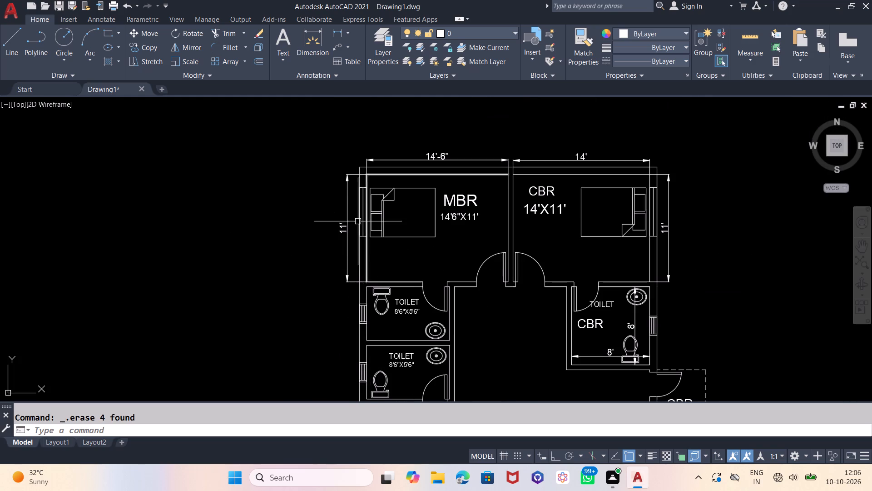
scroll(361, 198, down, 1)
scroll(384, 341, up, 1)
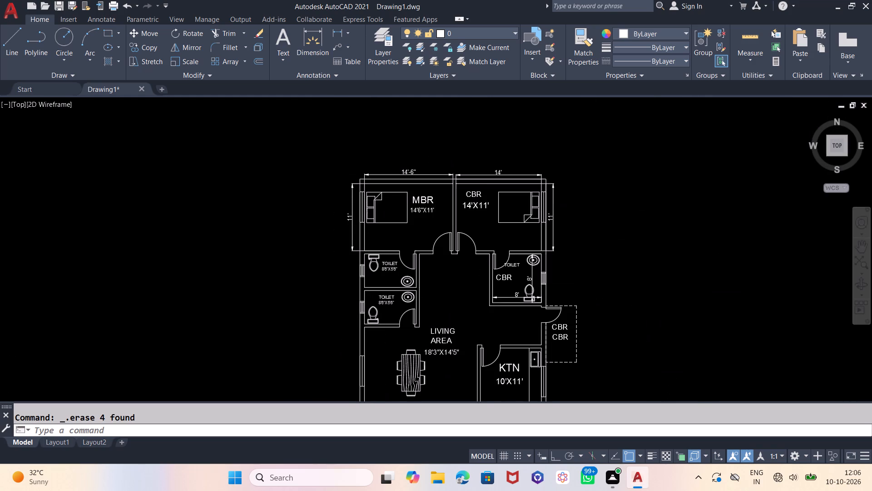
scroll(315, 196, down, 1)
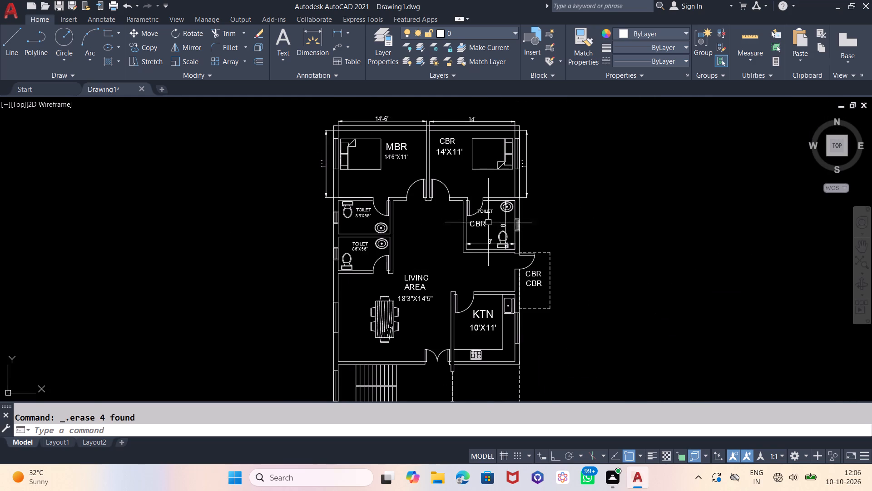
scroll(486, 216, up, 3)
click(484, 191)
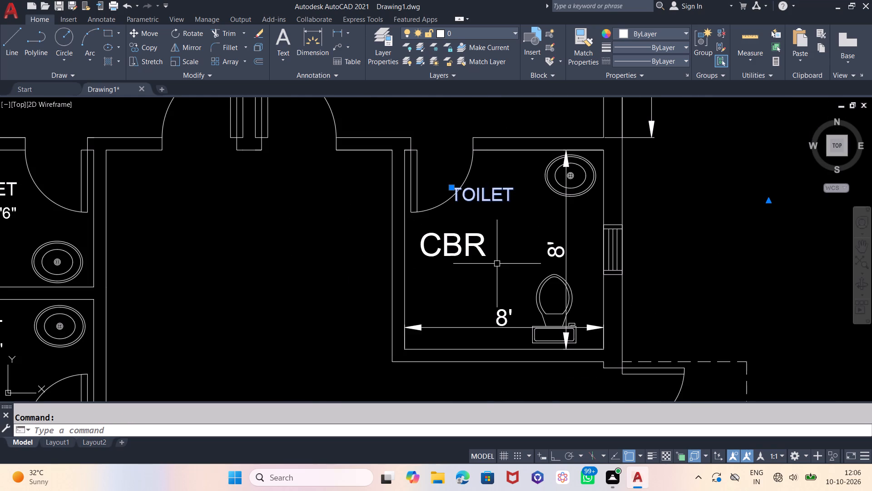
key(m)
key(Return)
click(497, 219)
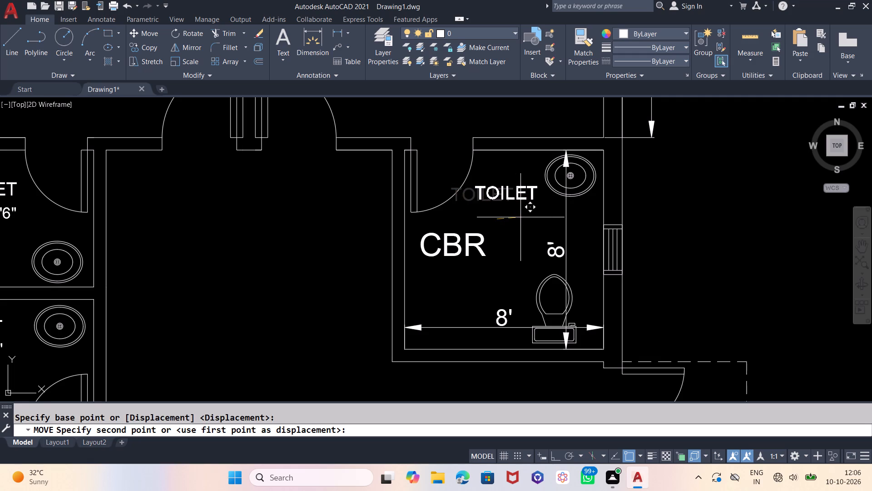
click(520, 217)
Replace the CBR text in the east toilet with the size 8'X8'.
click(476, 243)
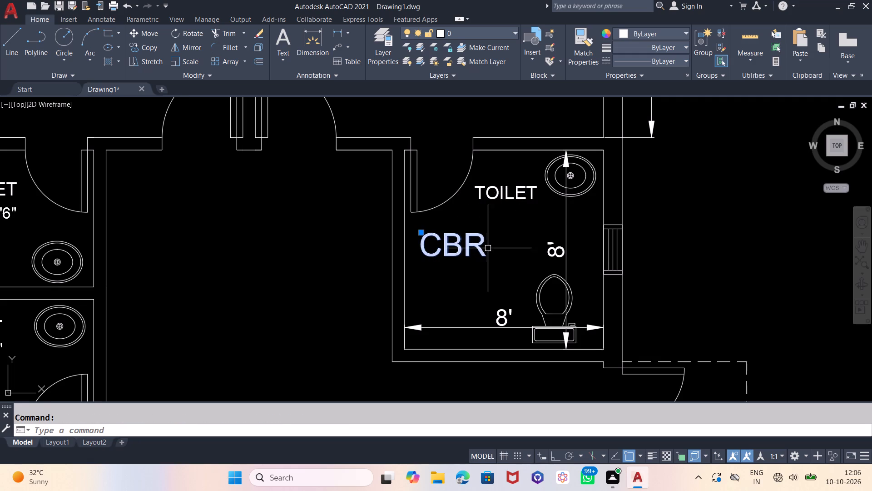
click(488, 246)
click(488, 246)
double_click(473, 240)
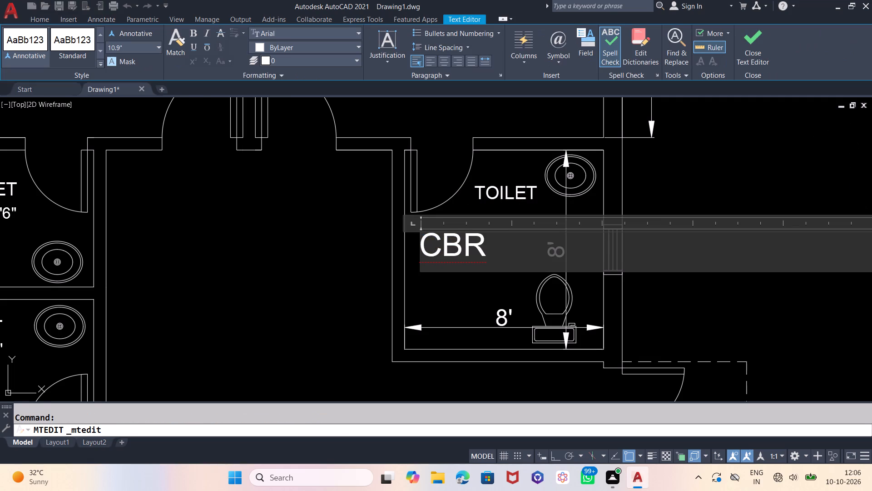
key(Right)
key(BackSpace)
key(BackSpace)
key(BackSpace)
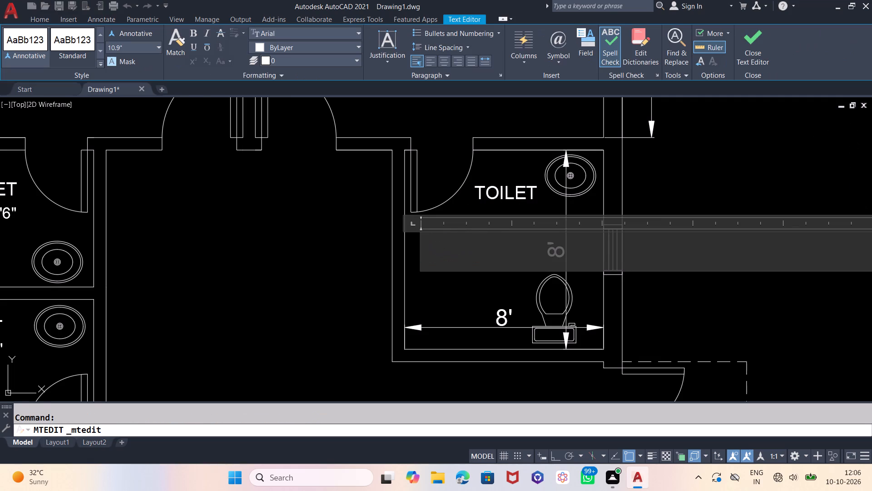
text(8'X8')
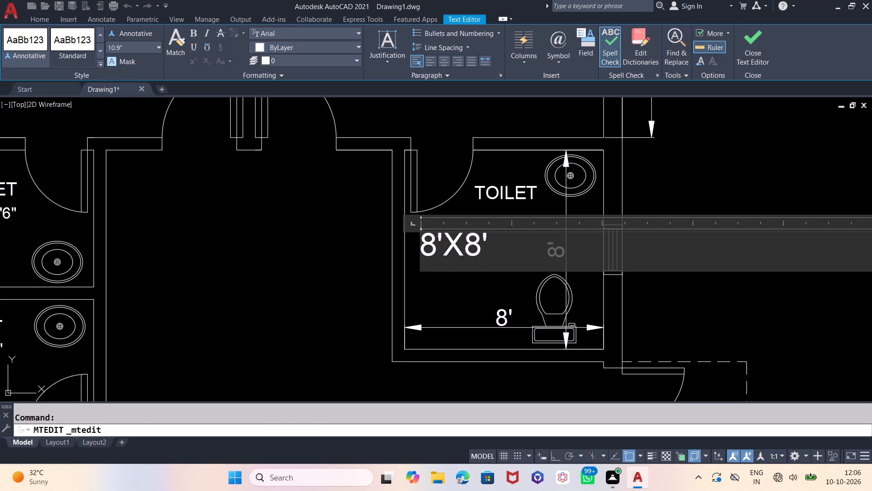
click(439, 289)
Scale the east toilet's 8'X8' size text down by eye to about half its size.
click(451, 247)
key(s)
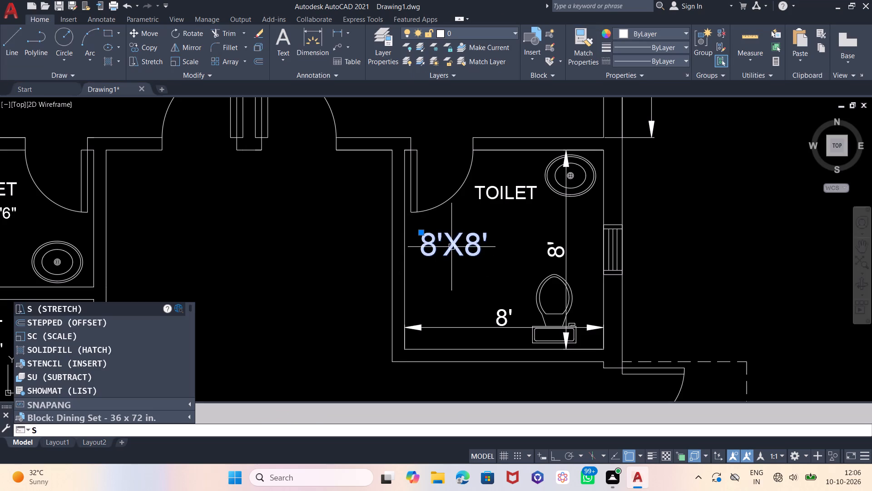
key(c)
key(Return)
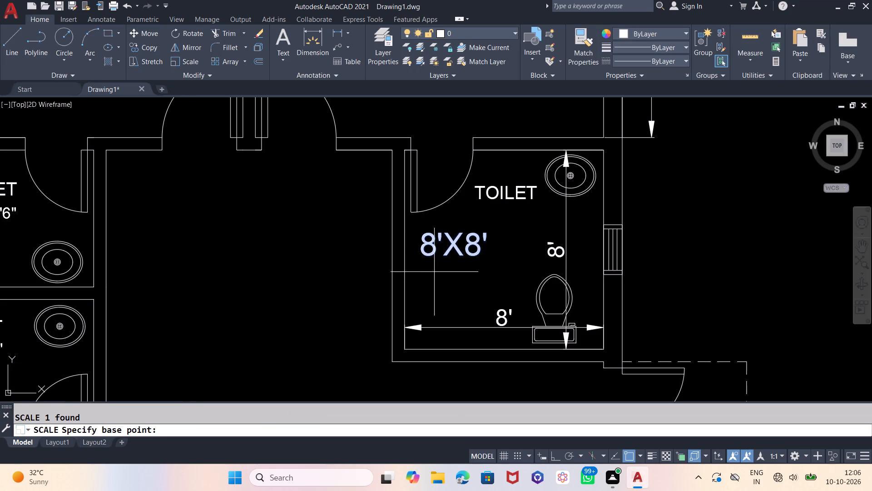
click(486, 217)
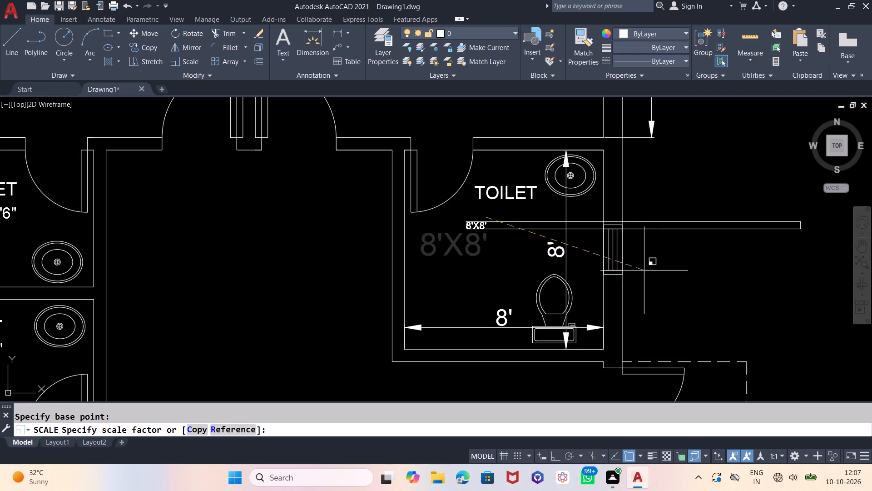
click(740, 270)
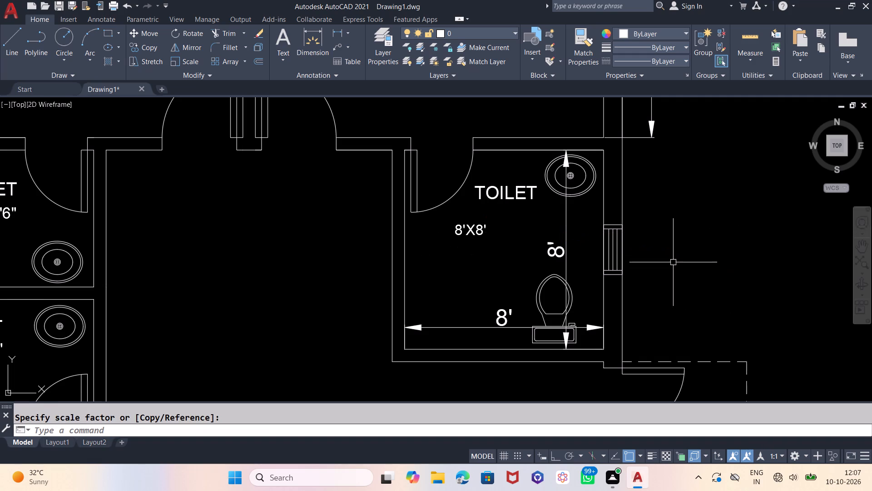
Move the 8'X8' size text to just below the TOILET label in the east toilet.
click(479, 229)
key(m)
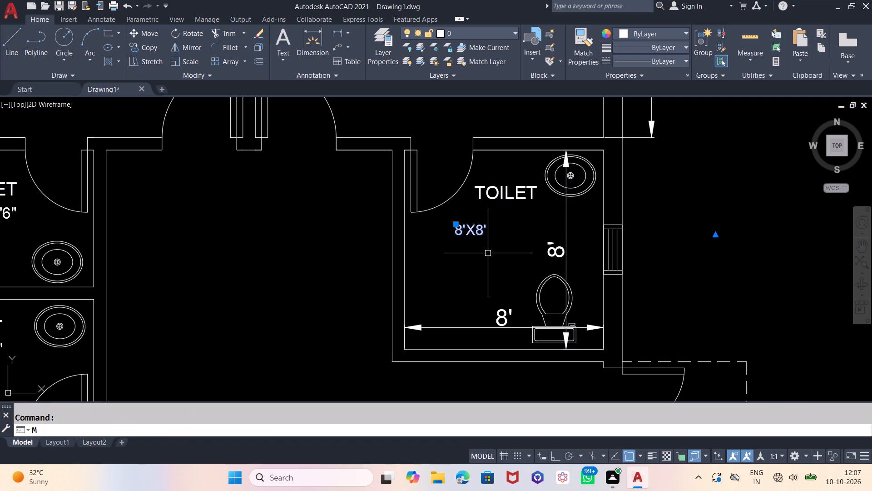
key(Return)
click(465, 273)
click(501, 258)
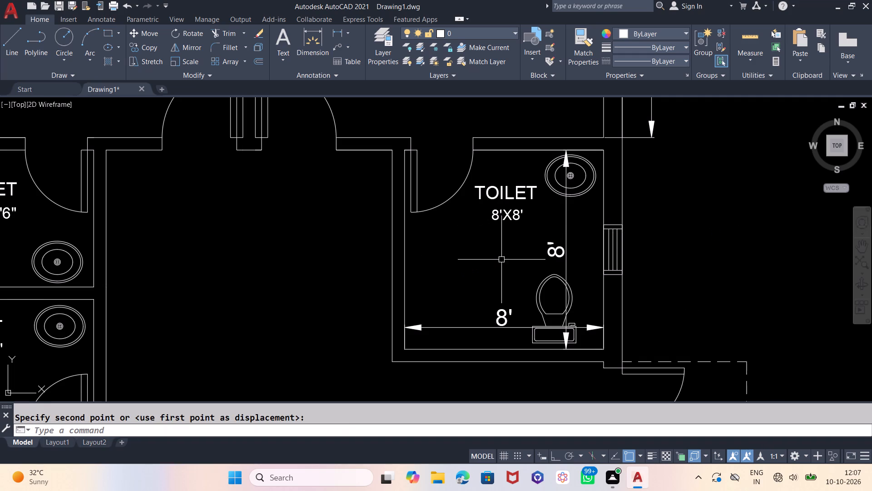
Delete the vertical and horizontal dimensions inside the east toilet.
click(559, 257)
click(512, 313)
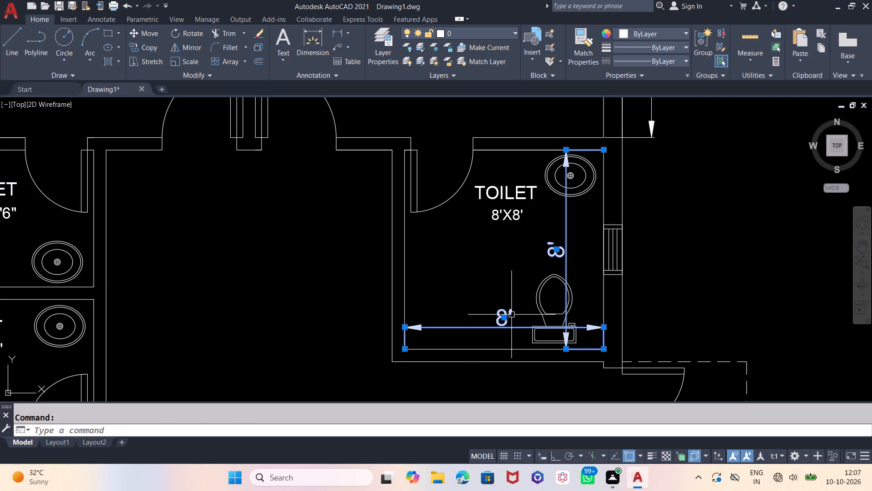
key(Delete)
Dimension the length of the dashed outside area along its east edge, placing the dimension just outside it.
scroll(483, 335, down, 1)
scroll(462, 229, down, 1)
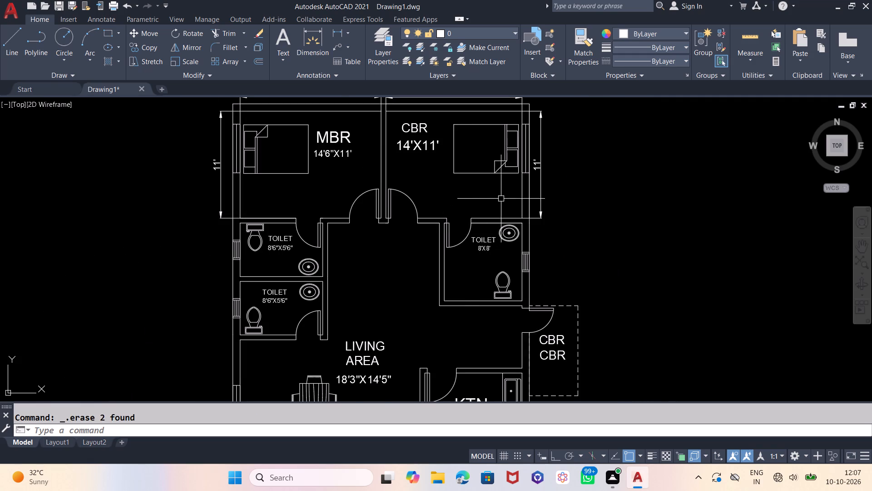
scroll(501, 199, down, 1)
click(316, 32)
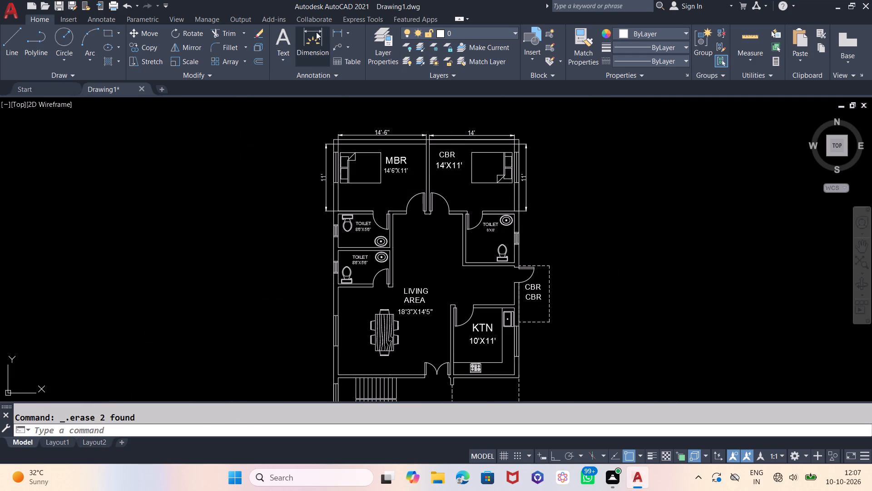
scroll(532, 274, up, 3)
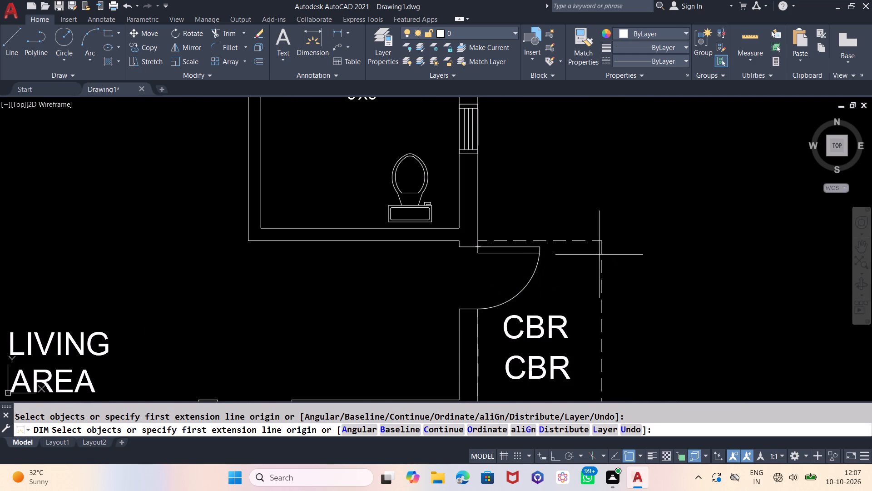
click(602, 241)
scroll(596, 187, down, 2)
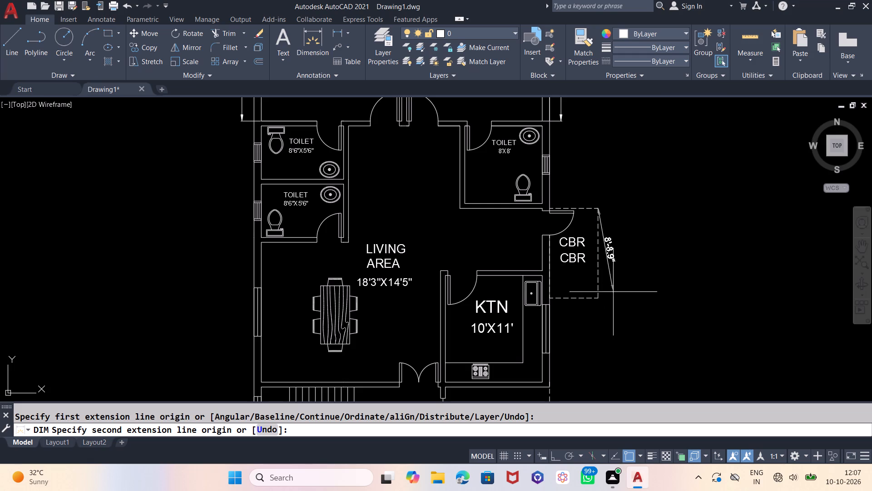
scroll(613, 301, up, 2)
click(572, 294)
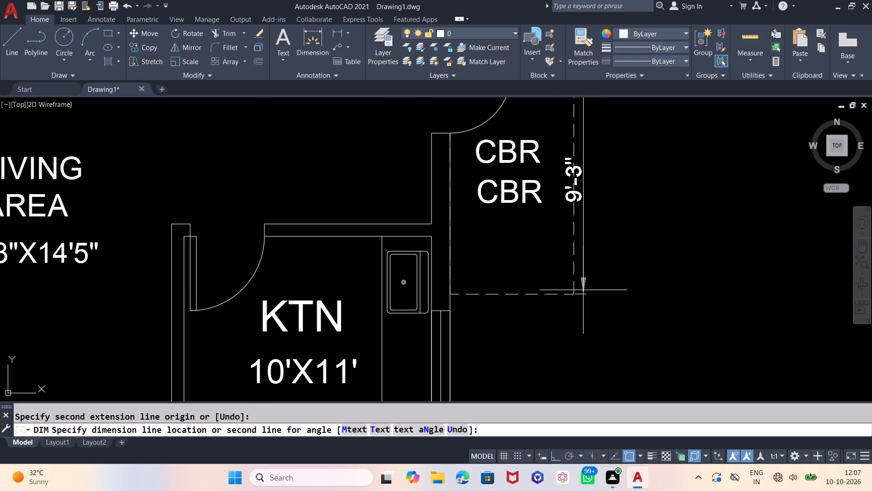
click(609, 286)
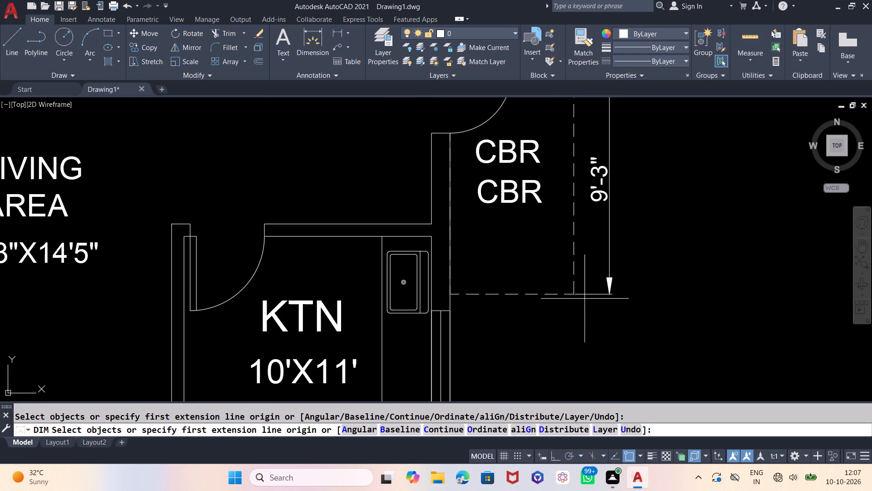
Dimension the width of the dashed outside area along its south edge.
click(572, 292)
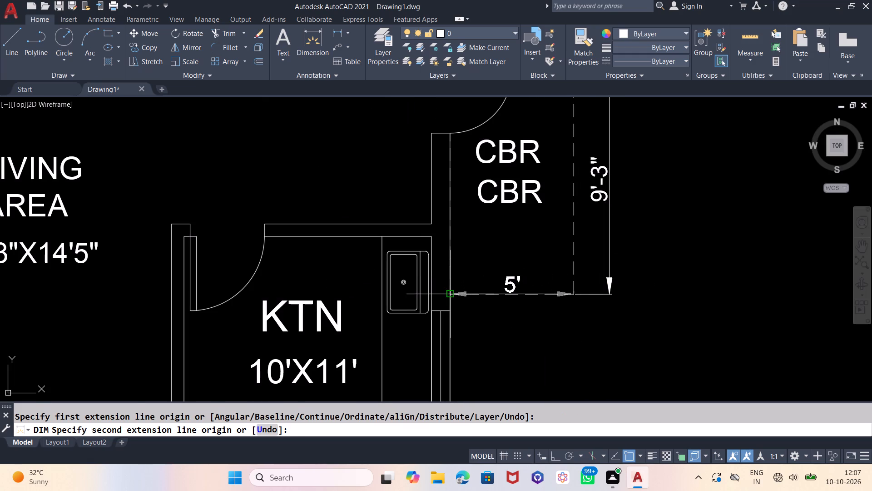
click(447, 295)
click(449, 280)
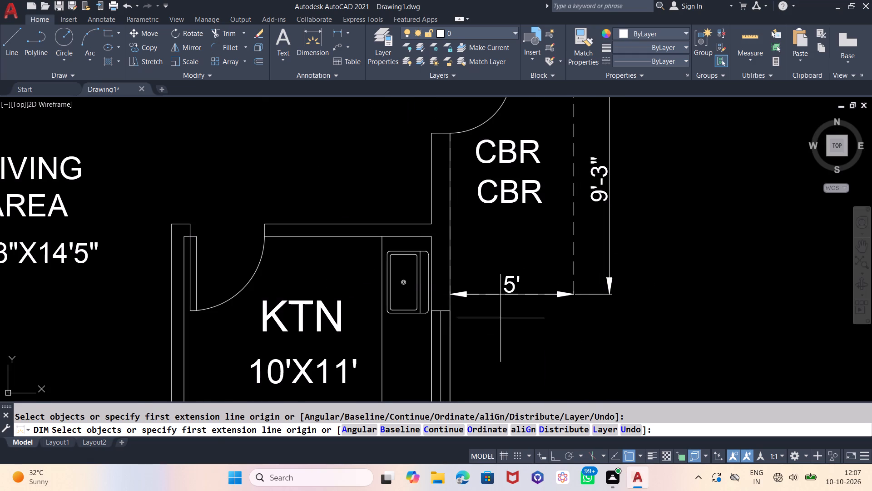
key(Escape)
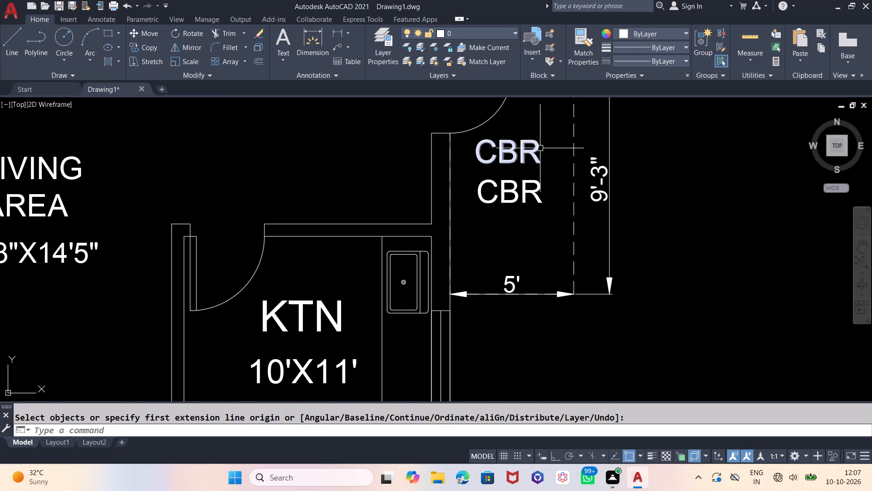
Change the upper of the two CBR texts in the dashed outside area to VER.
double_click(540, 148)
key(BackSpace)
key(BackSpace)
key(BackSpace)
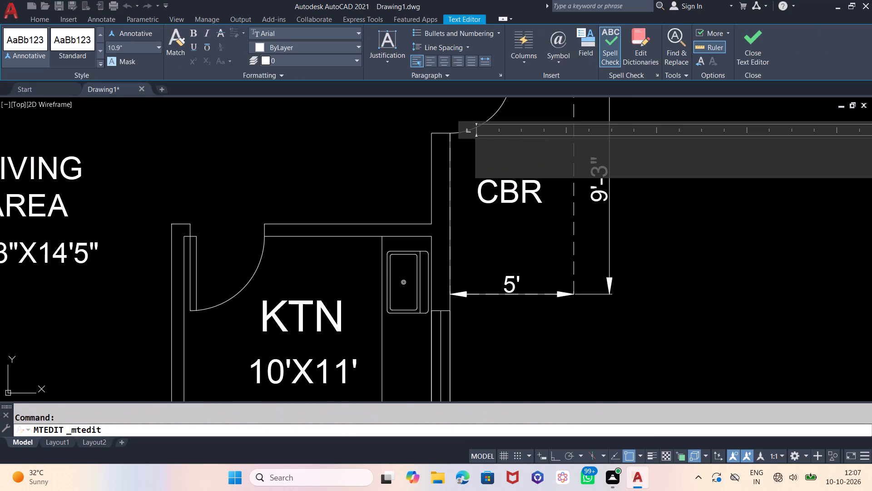
text(VER)
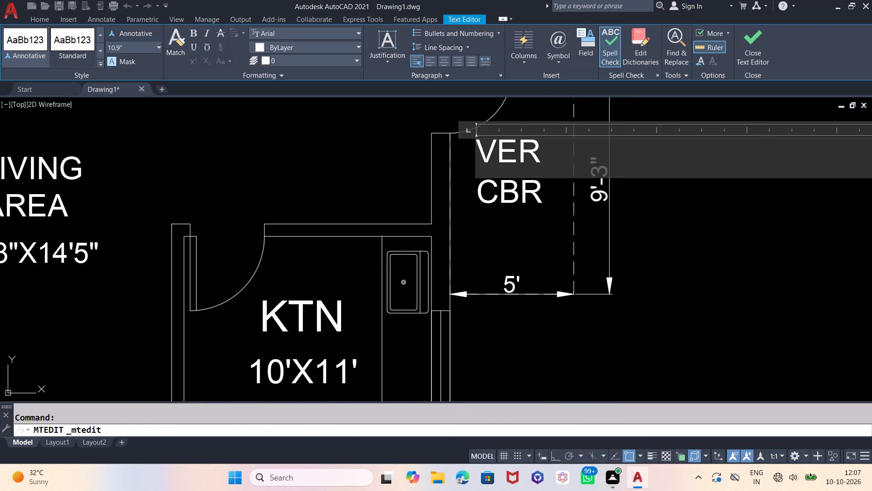
click(535, 240)
Scale the VER label in the dashed outside area down to a little over half its size.
click(508, 157)
key(s)
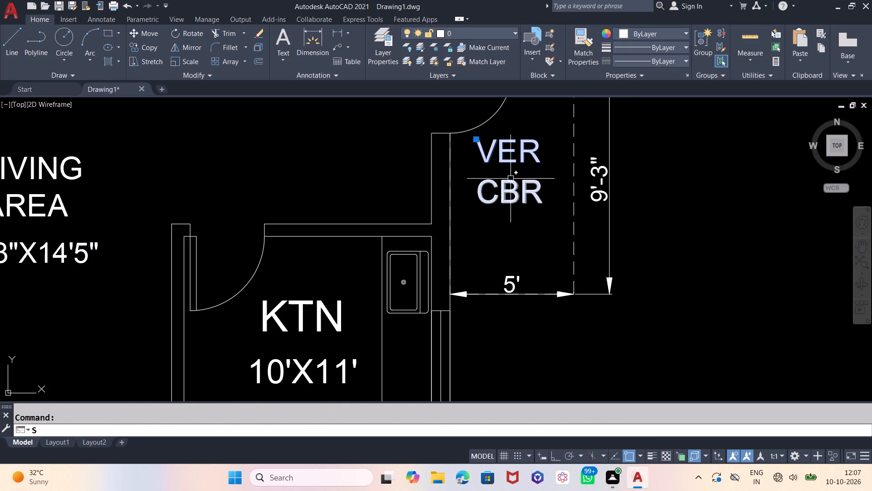
key(c)
key(Return)
click(498, 128)
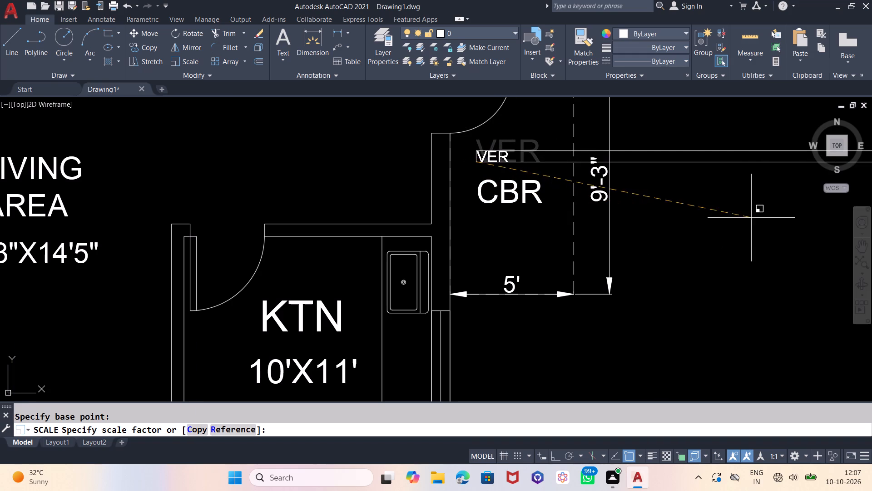
click(812, 213)
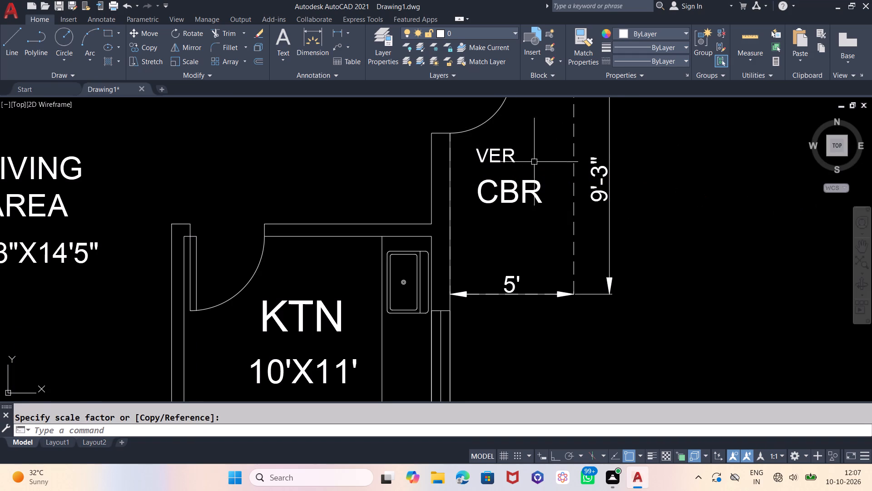
Move the VER label slightly up and toward the middle of the dashed outside area's width.
click(496, 153)
key(m)
key(Return)
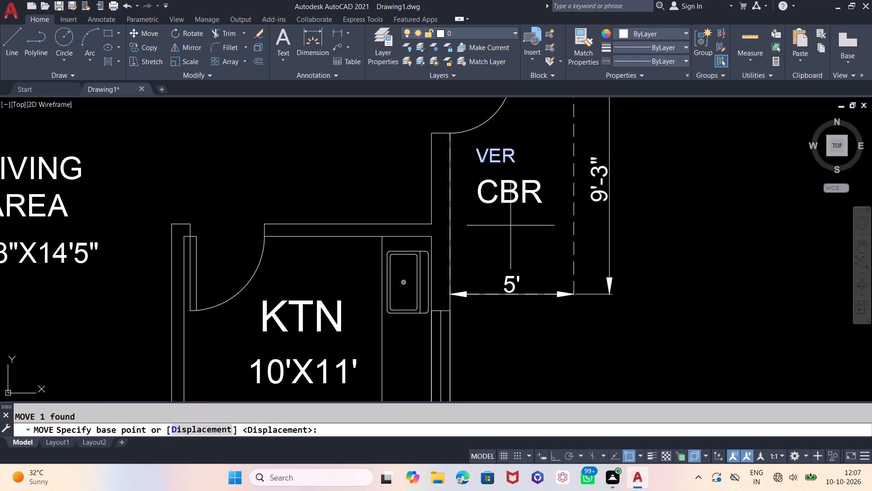
click(504, 228)
click(522, 218)
Change the remaining CBR text below the VER label to the size text 5'X9'3".
double_click(541, 195)
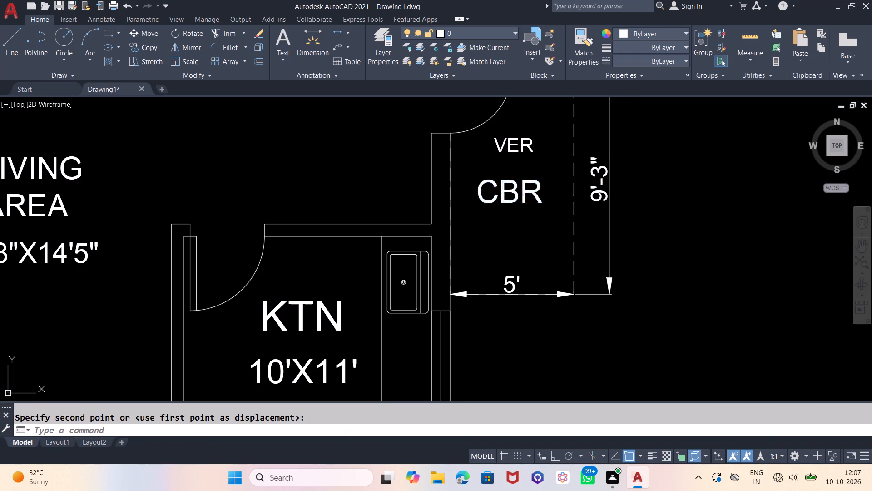
key(BackSpace)
key(BackSpace)
key(BackSpace)
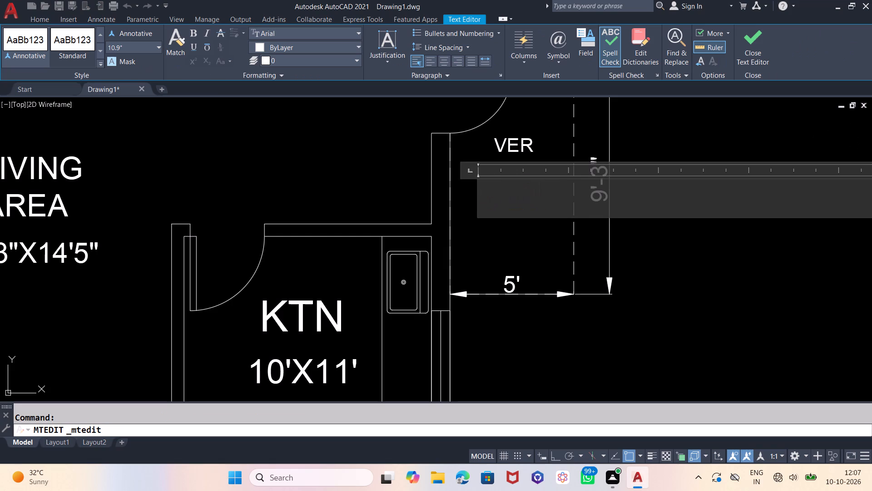
text(5'X)
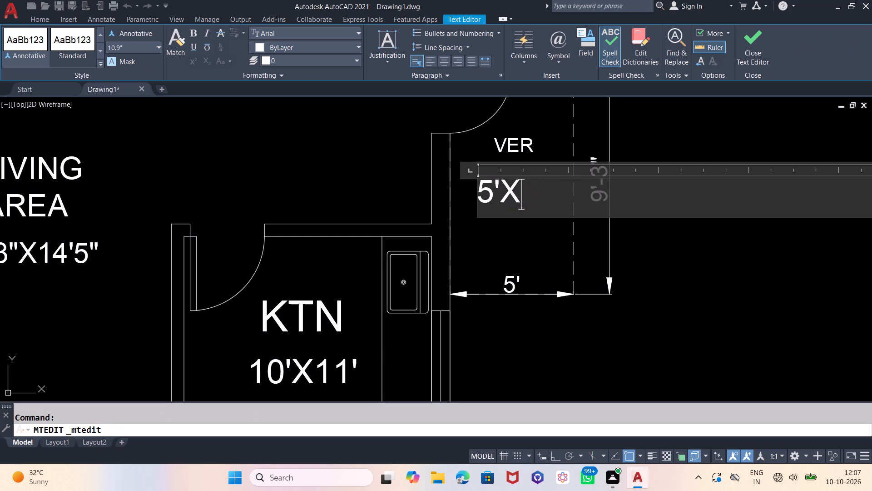
text(9'3)
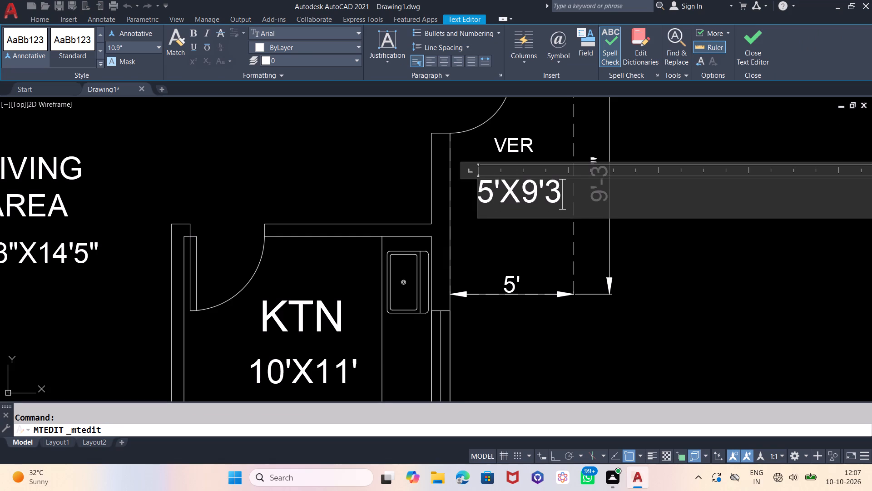
key(shift+quotedbl)
click(535, 259)
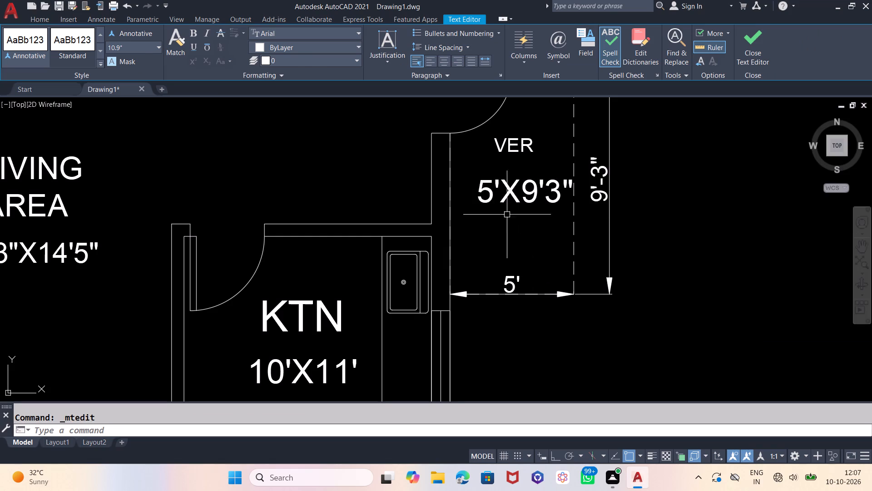
Scale the 5'X9'3" size text down to roughly half its size so it fits inside the dashed outside area.
click(486, 177)
text(SC)
key(Return)
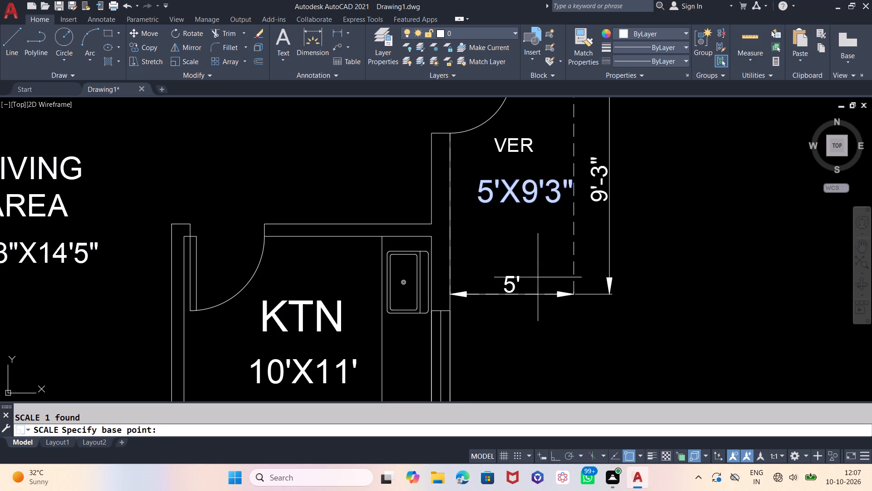
click(489, 166)
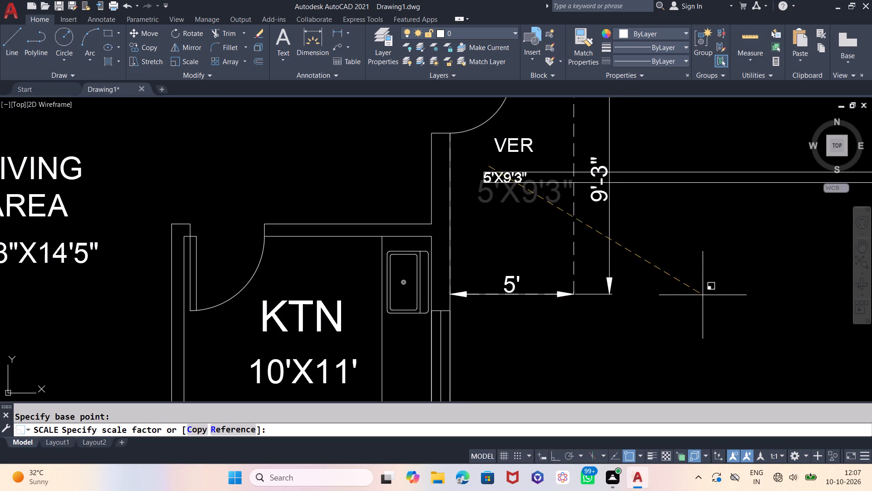
click(741, 301)
Move the 5'X9'3" size text to just below the VER label.
click(522, 179)
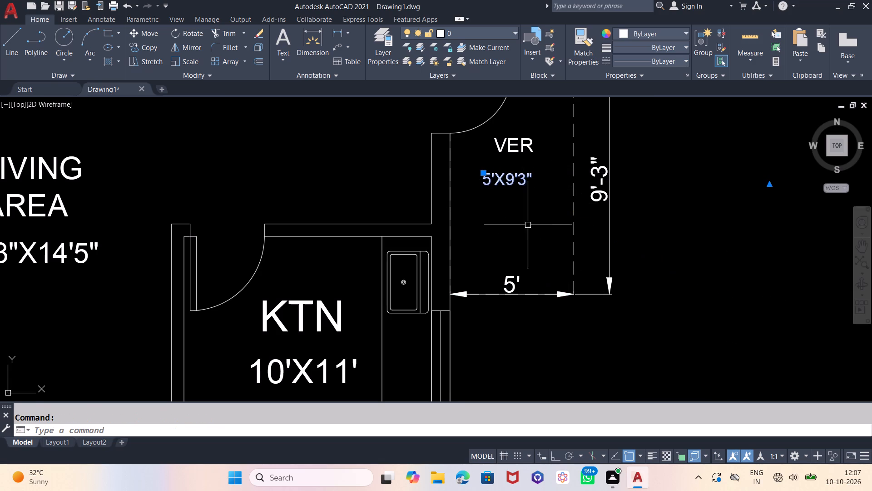
key(m)
key(Return)
click(505, 217)
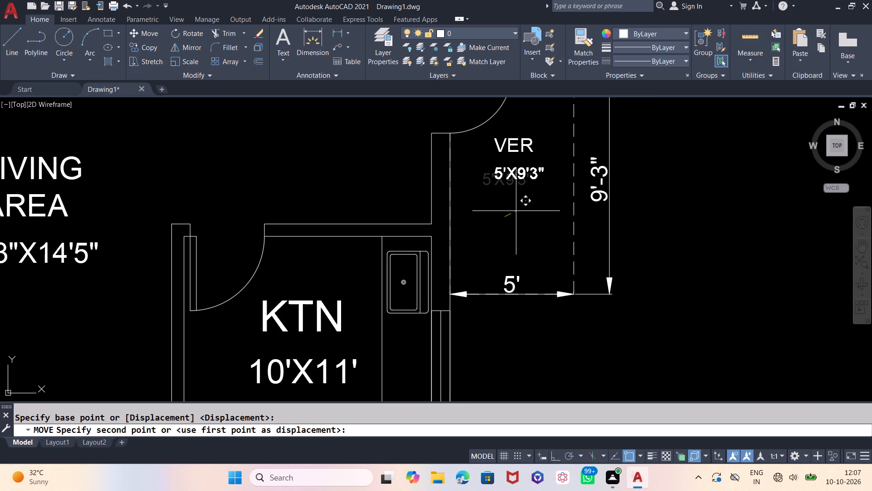
click(516, 208)
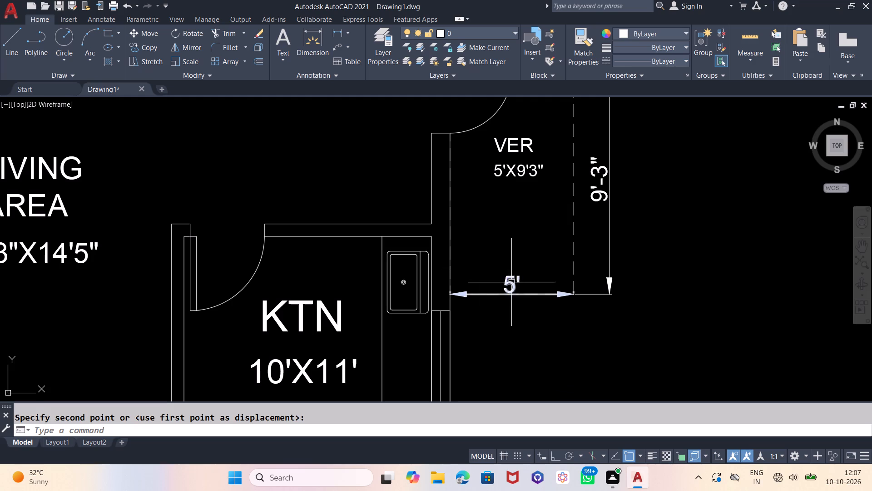
Delete the width and length dimensions of the dashed outside area.
click(512, 282)
click(603, 194)
key(Delete)
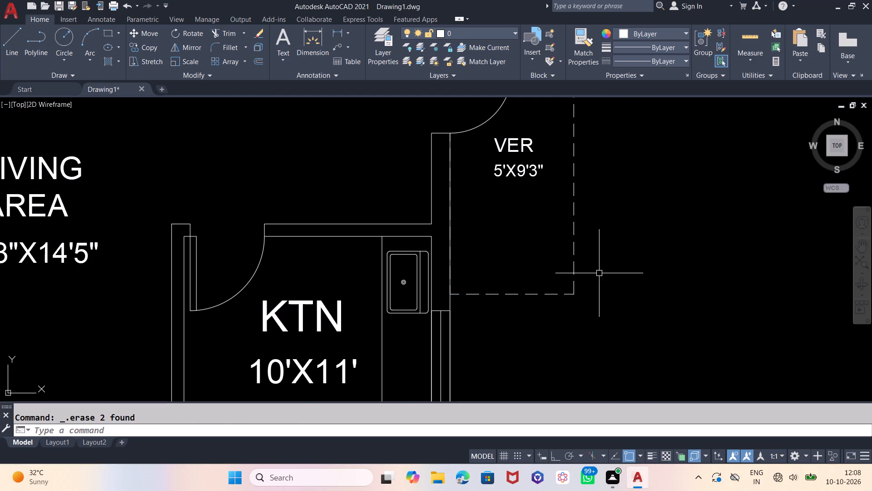
Delete the four dimensions around the two bedrooms, two above the north wall and one along each side wall.
scroll(591, 280, down, 1)
scroll(515, 294, down, 1)
scroll(523, 192, down, 1)
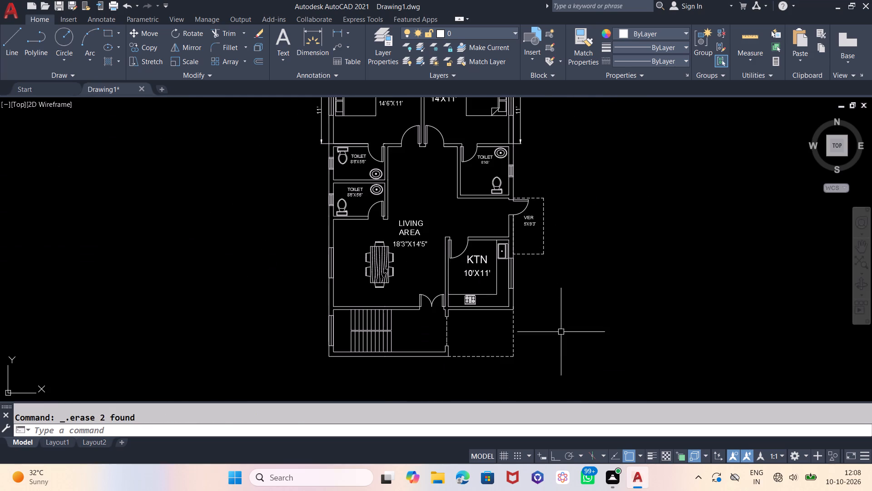
scroll(565, 379, down, 1)
key(z)
key(Return)
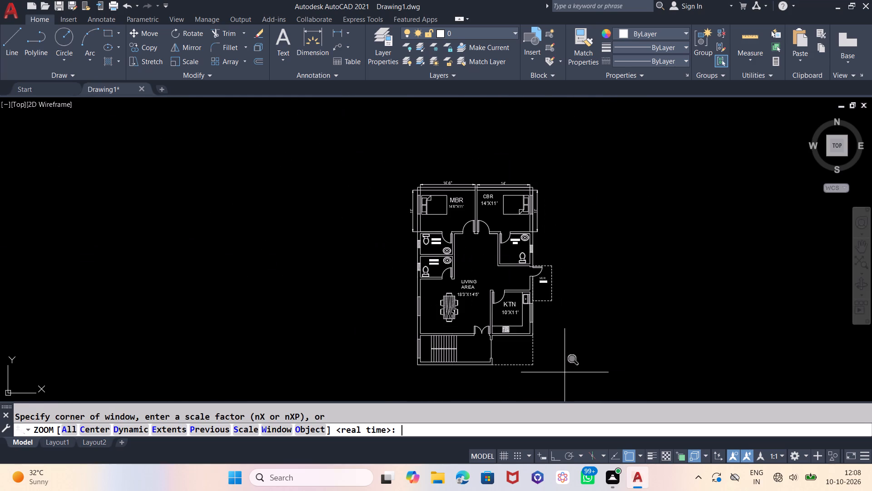
key(e)
key(Return)
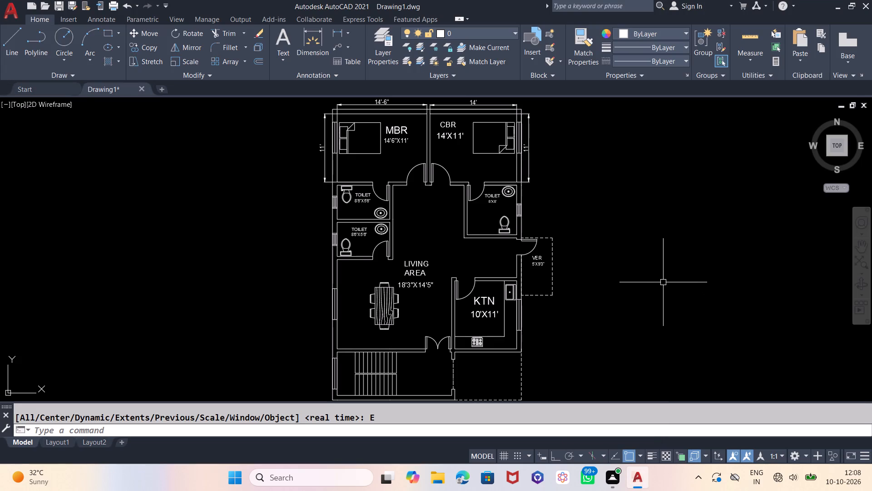
click(527, 162)
click(475, 103)
click(389, 105)
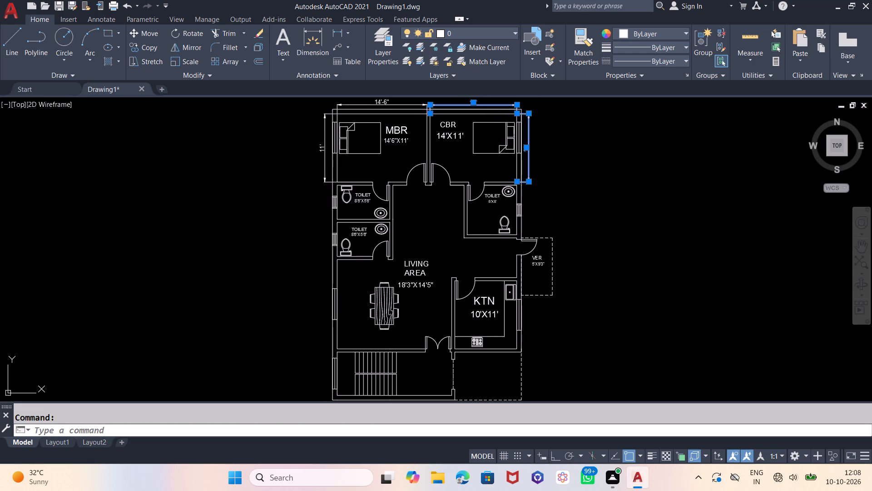
click(317, 144)
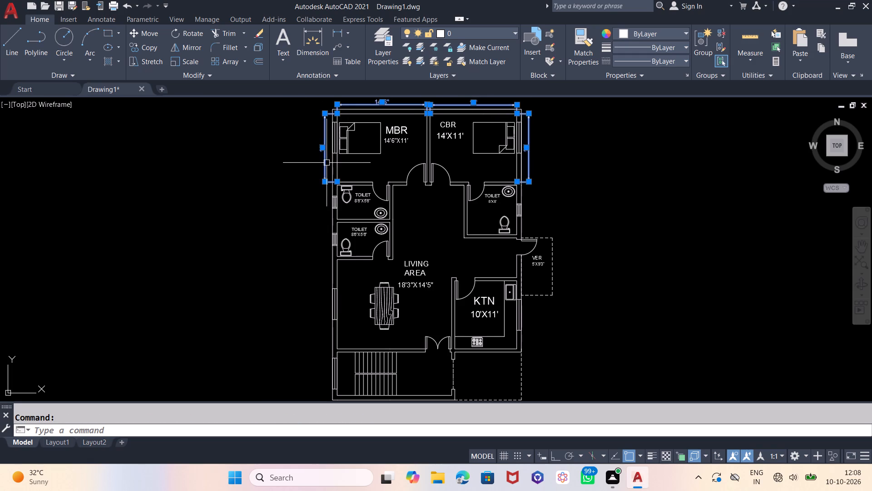
key(Delete)
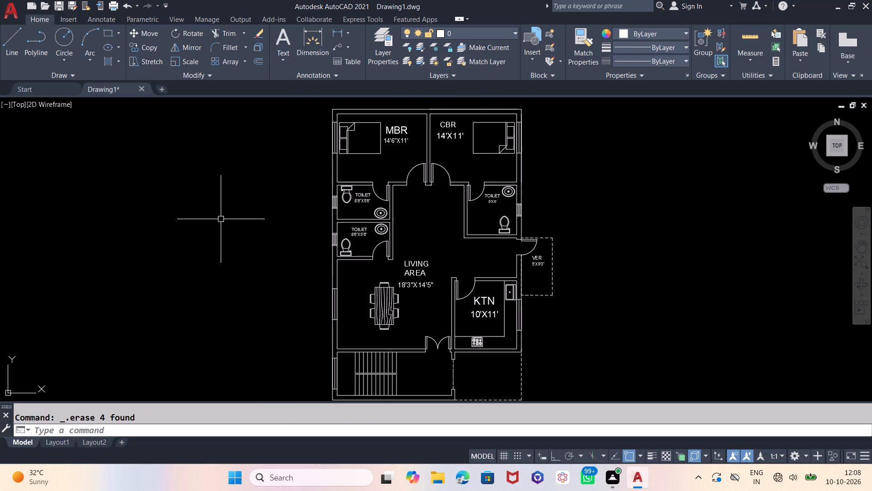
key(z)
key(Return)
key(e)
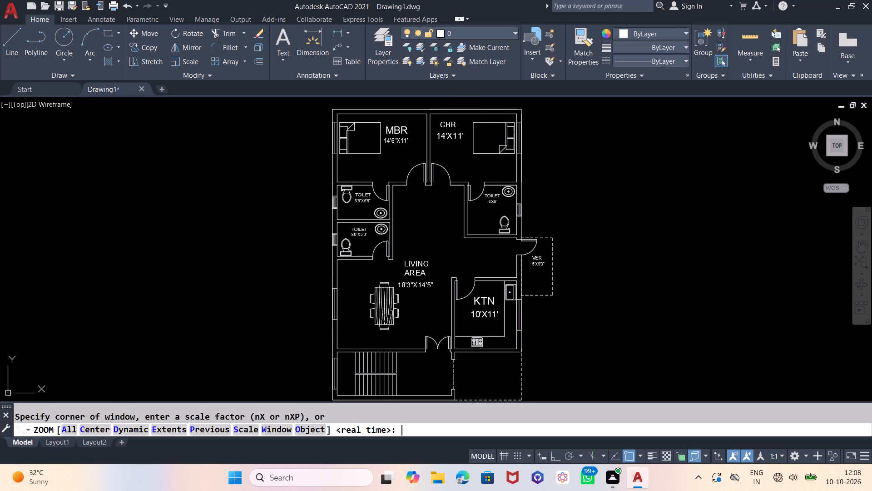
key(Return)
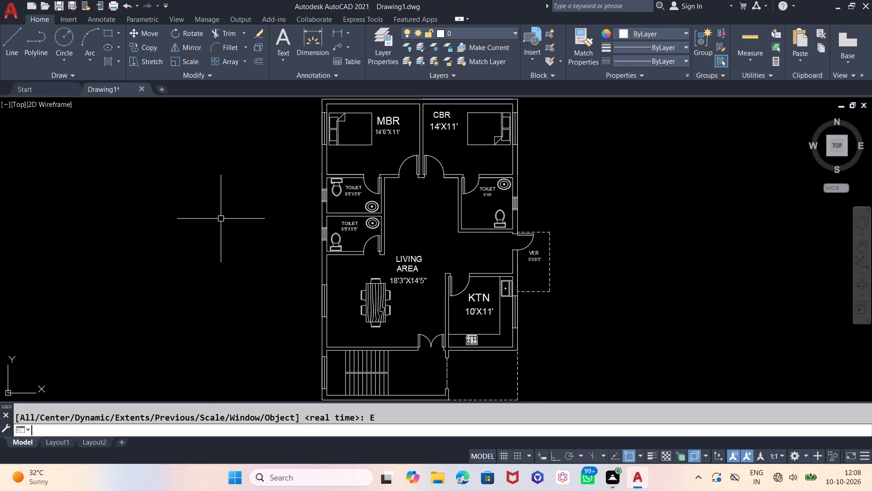
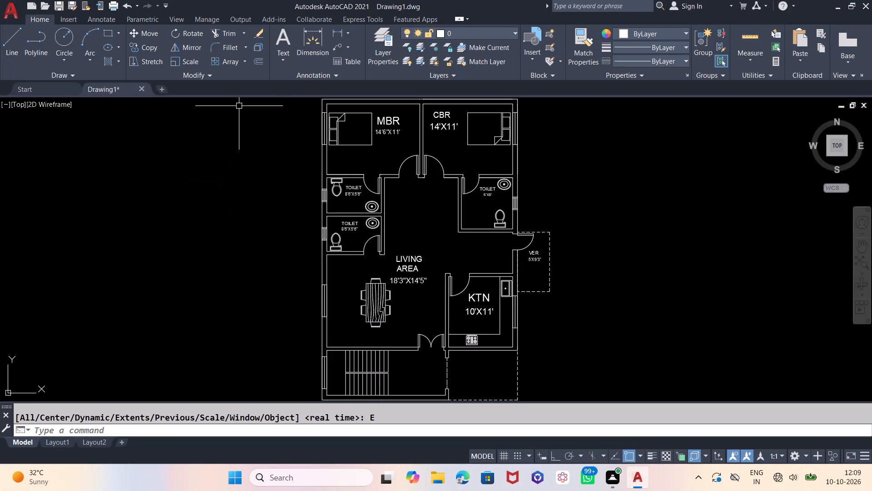
Dimension the staircase area's inner depth outside its west wall and its inner width just above its south wall.
click(313, 36)
scroll(428, 294, down, 1)
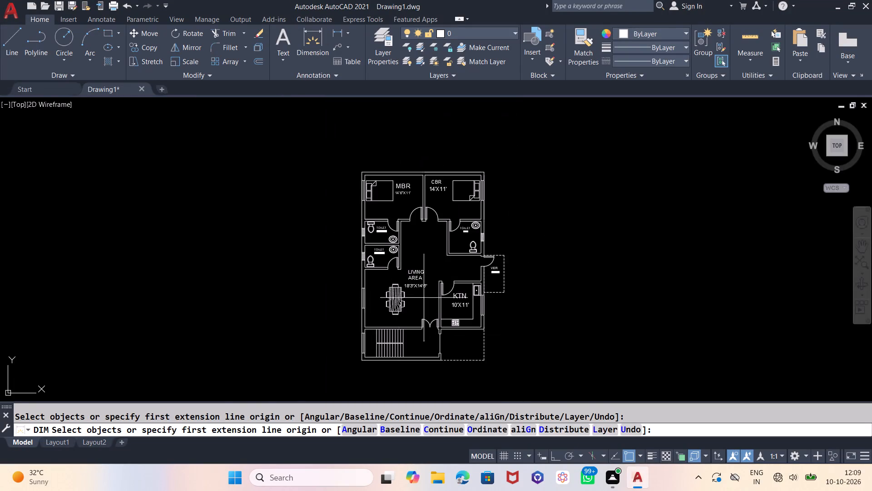
scroll(357, 355, up, 3)
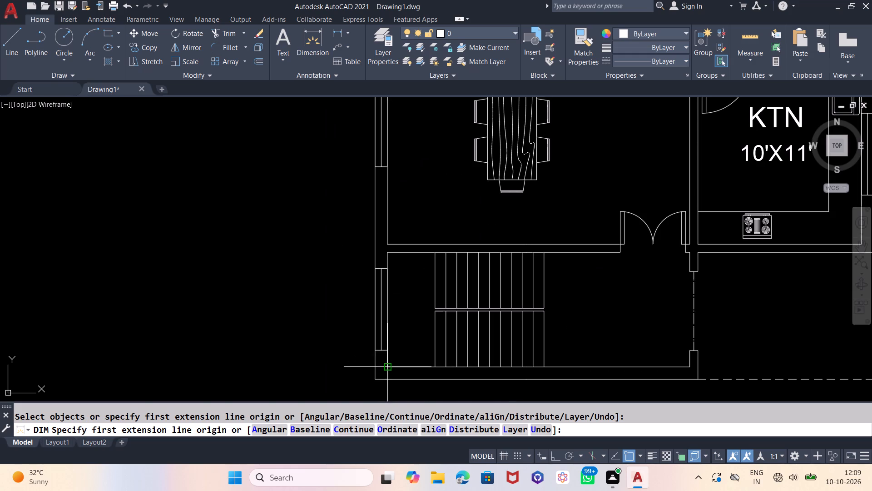
click(387, 366)
click(389, 251)
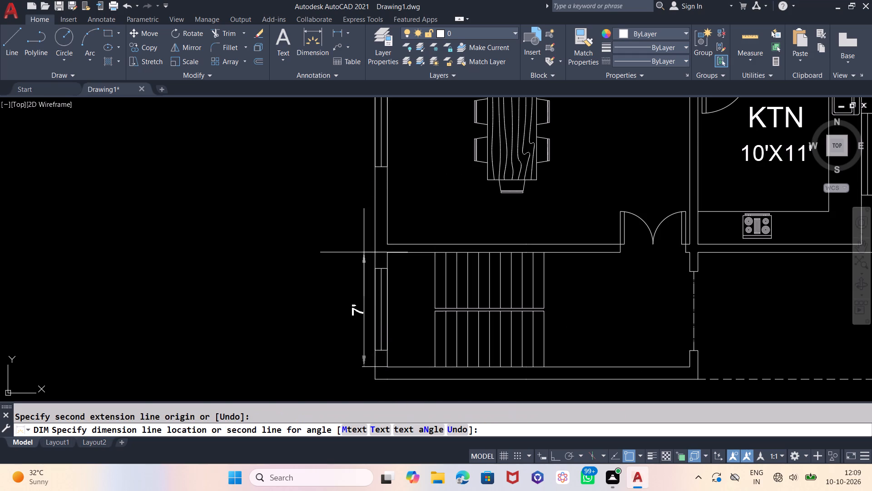
click(359, 252)
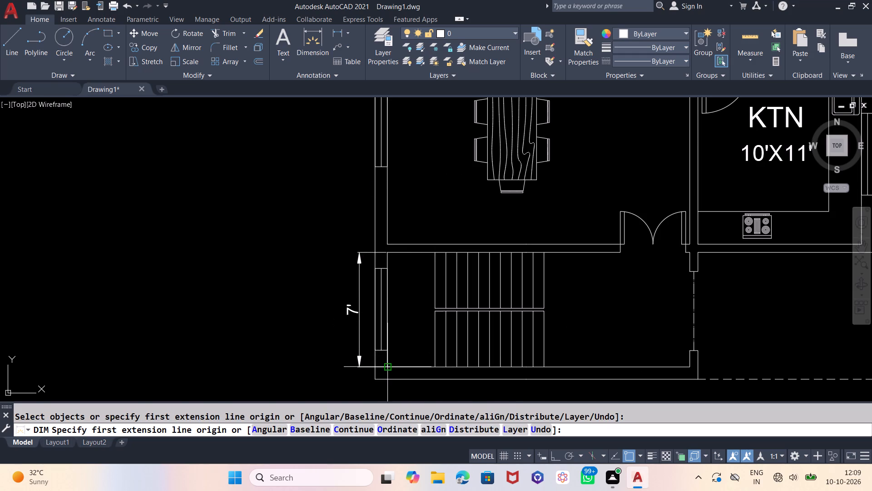
click(386, 367)
click(690, 366)
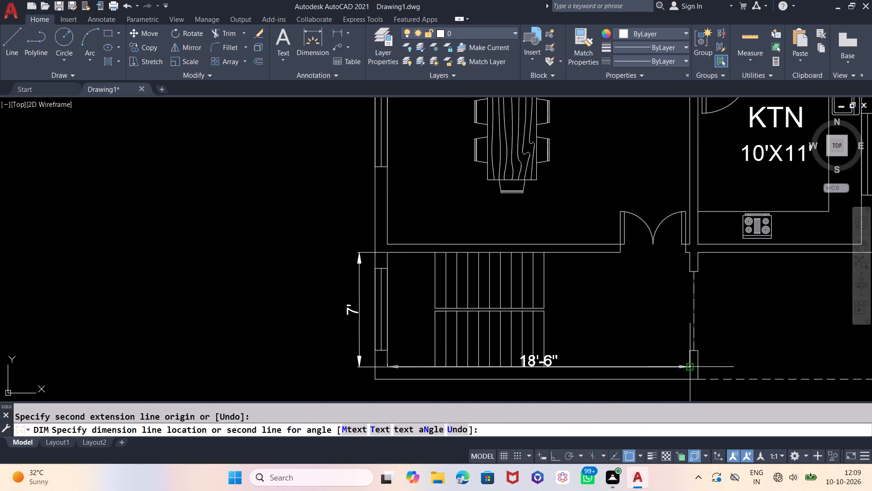
click(685, 355)
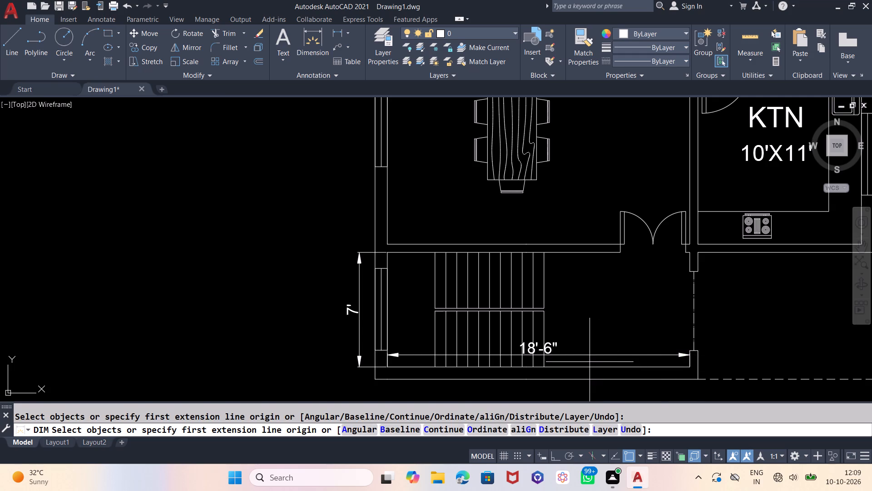
Dimension the dashed area south of the kitchen, its depth along the east side and its width along the south edge.
scroll(161, 280, down, 2)
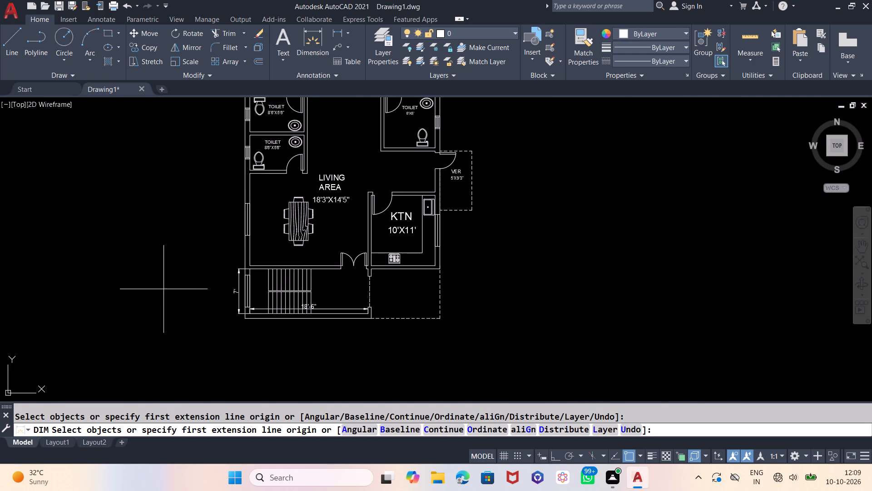
scroll(388, 285, up, 2)
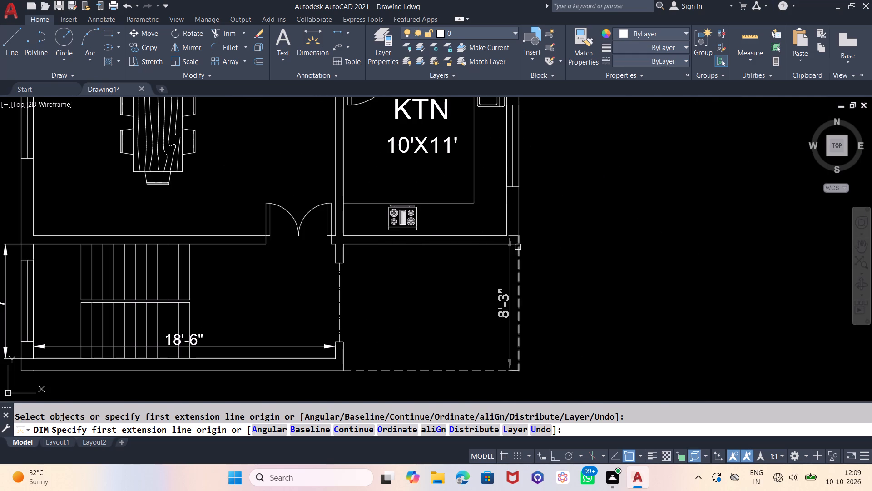
scroll(519, 246, up, 2)
click(517, 240)
scroll(519, 219, down, 2)
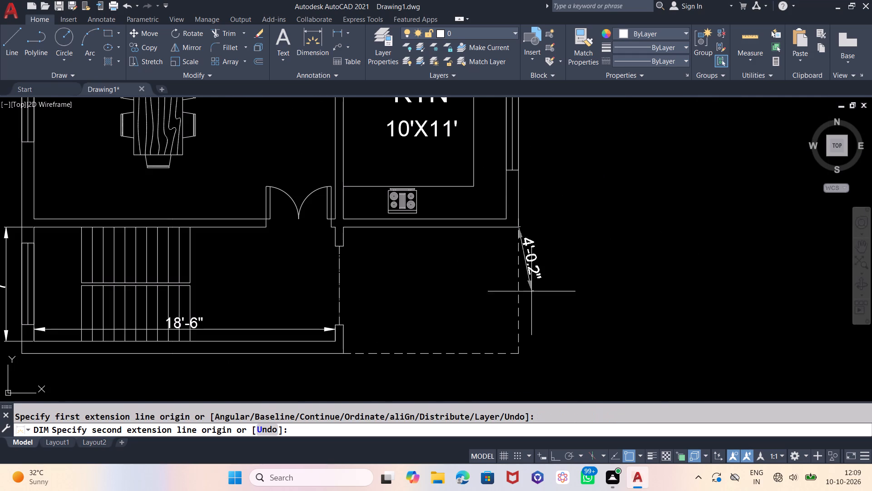
click(519, 352)
click(543, 344)
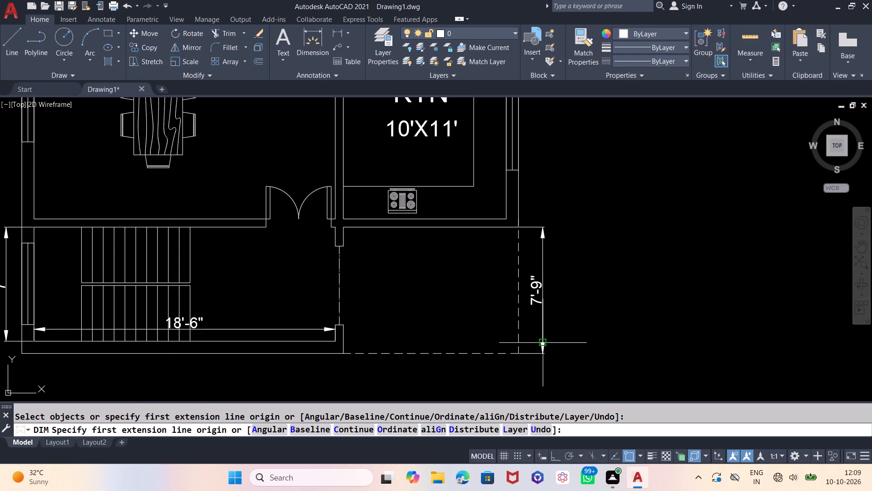
click(342, 352)
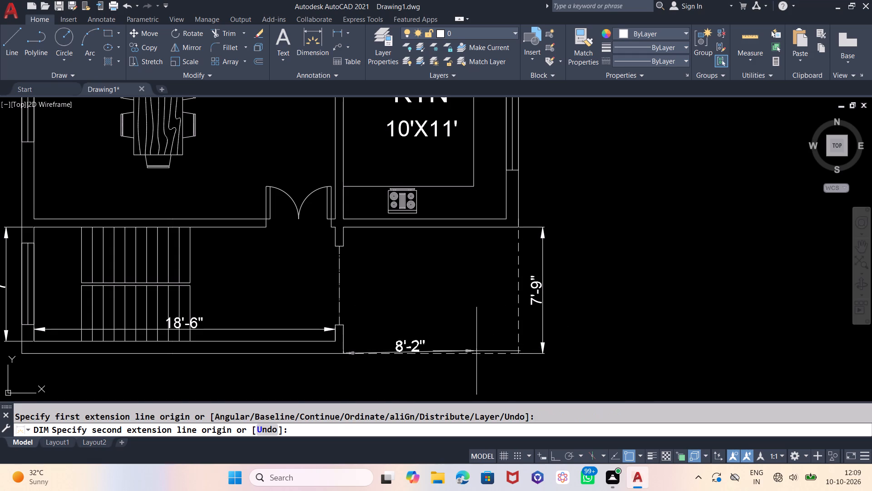
click(519, 354)
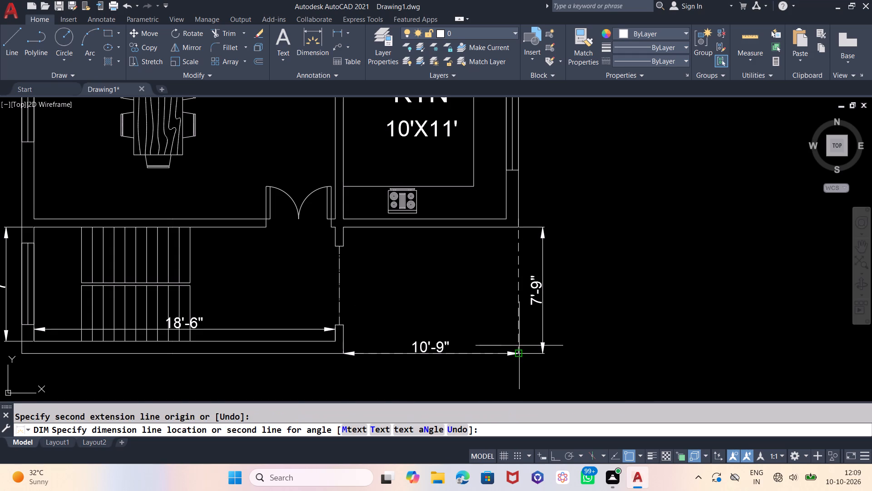
click(519, 346)
scroll(639, 274, down, 1)
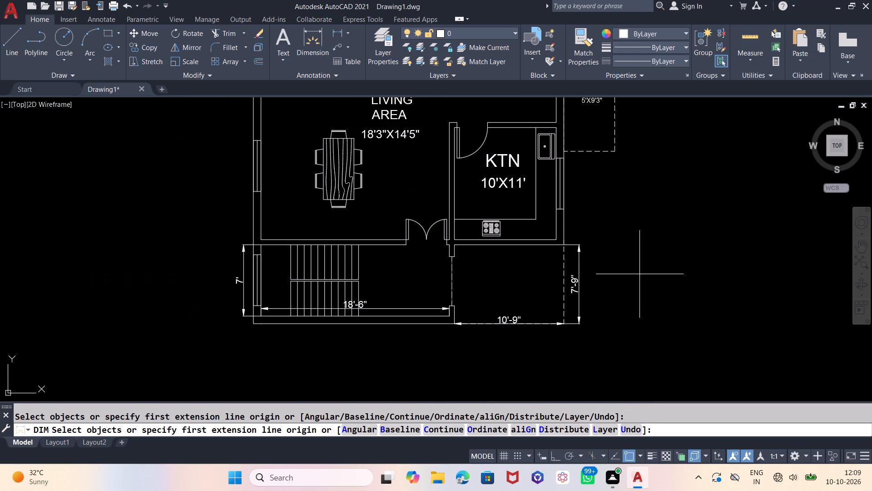
key(Escape)
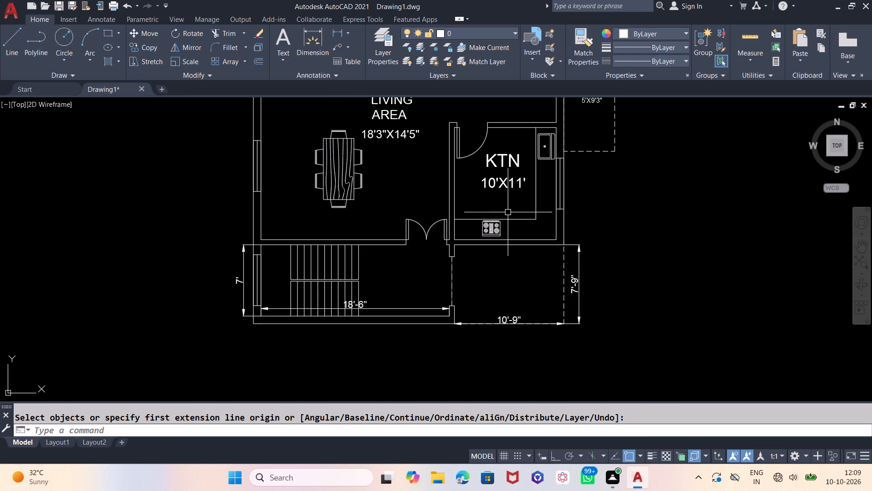
Copy the VER label four times, two stacked beside the stairs and two stacked in the dashed area south of the kitchen.
scroll(399, 301, down, 1)
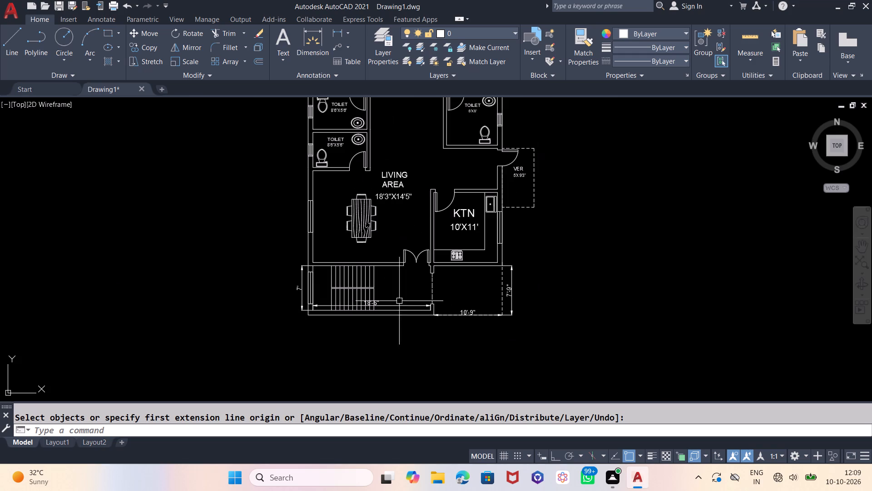
click(517, 168)
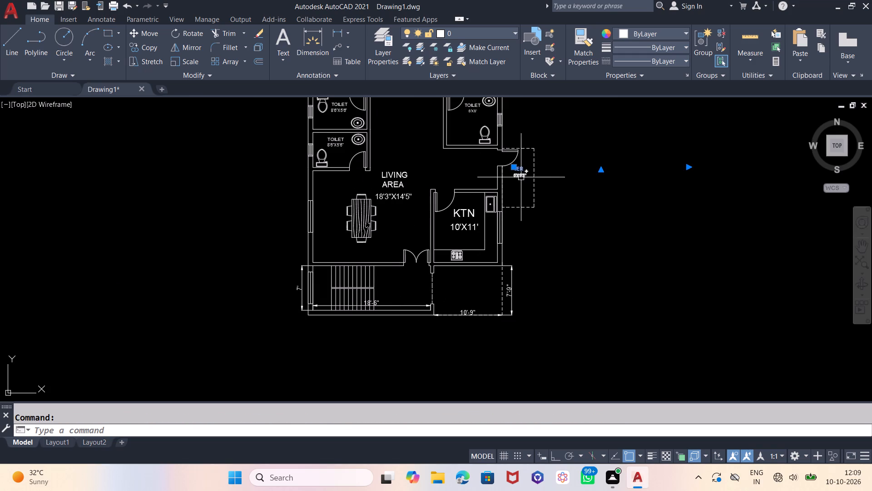
key(x)
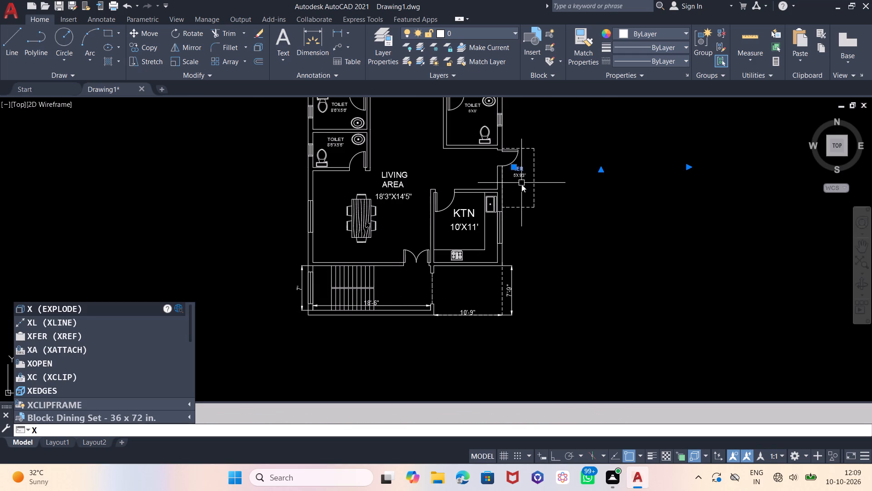
key(BackSpace)
text(CP)
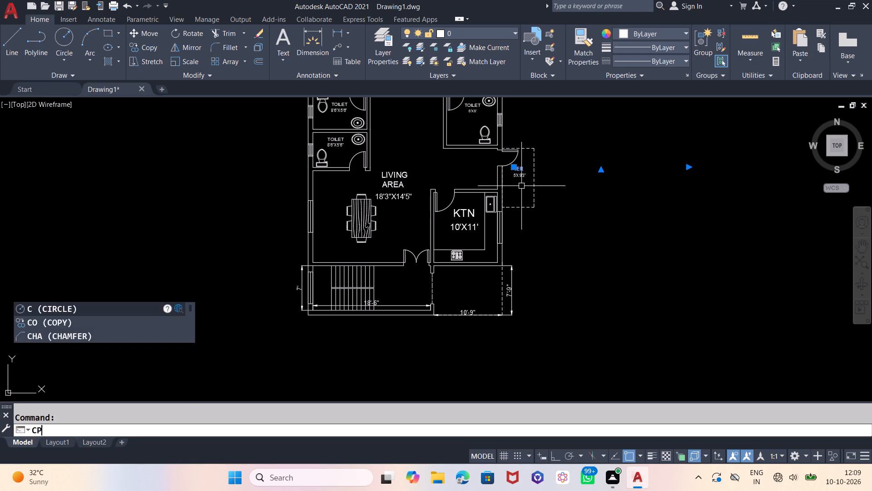
key(Return)
click(547, 165)
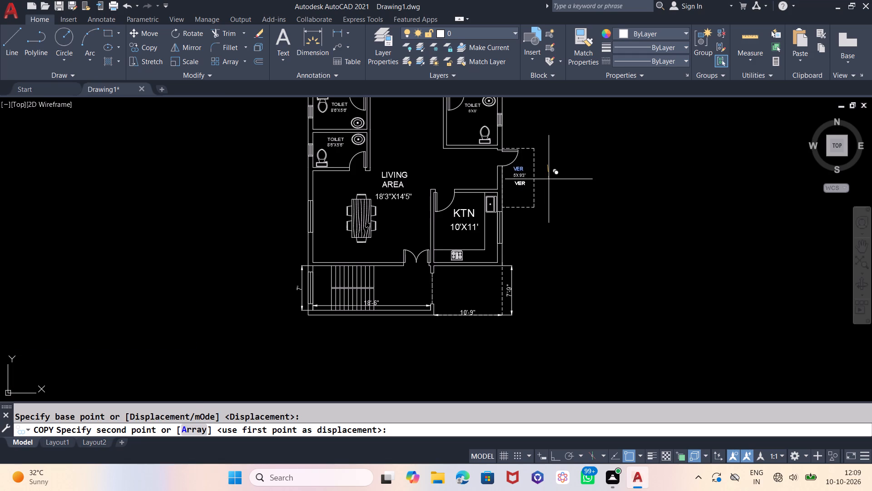
scroll(375, 284, up, 2)
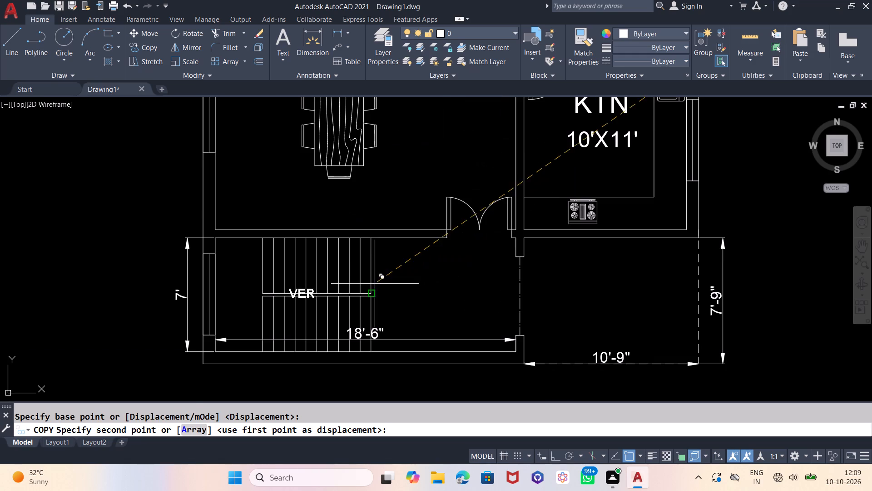
click(475, 251)
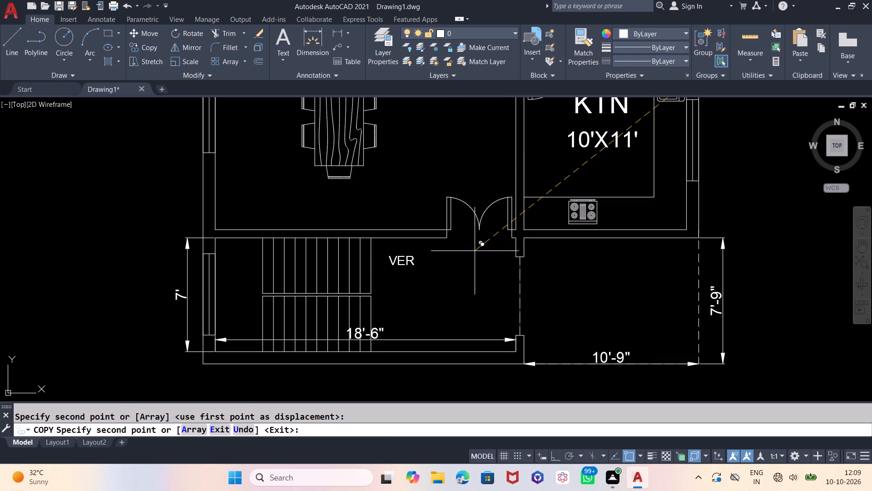
click(477, 277)
click(666, 253)
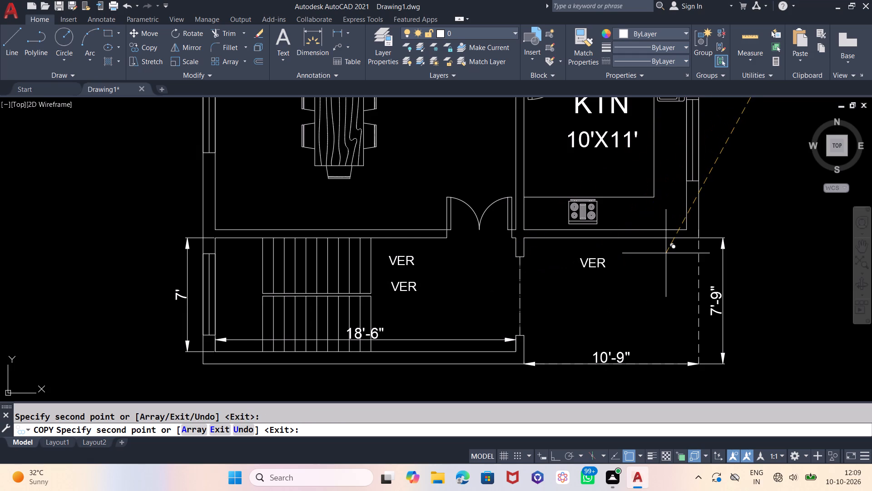
click(668, 271)
key(Escape)
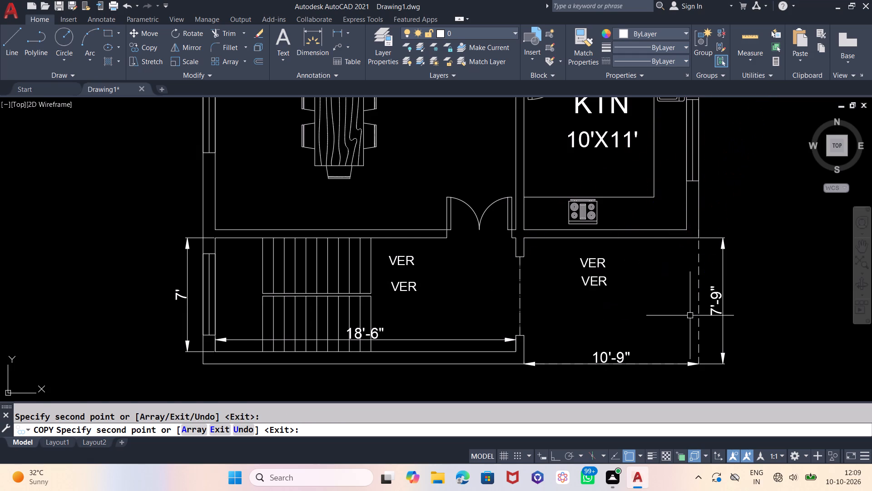
Change the upper VER copy beside the stairs to STAIRCASE.
double_click(413, 260)
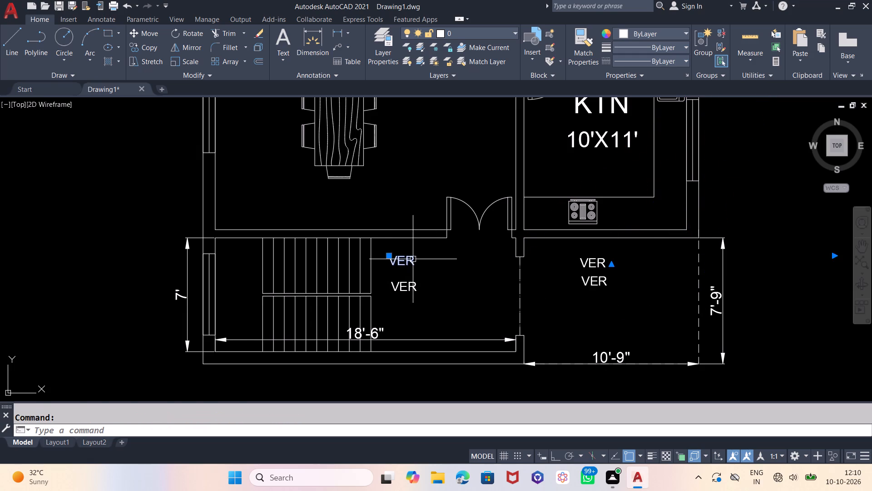
key(BackSpace)
key(BackSpace)
key(BackSpace)
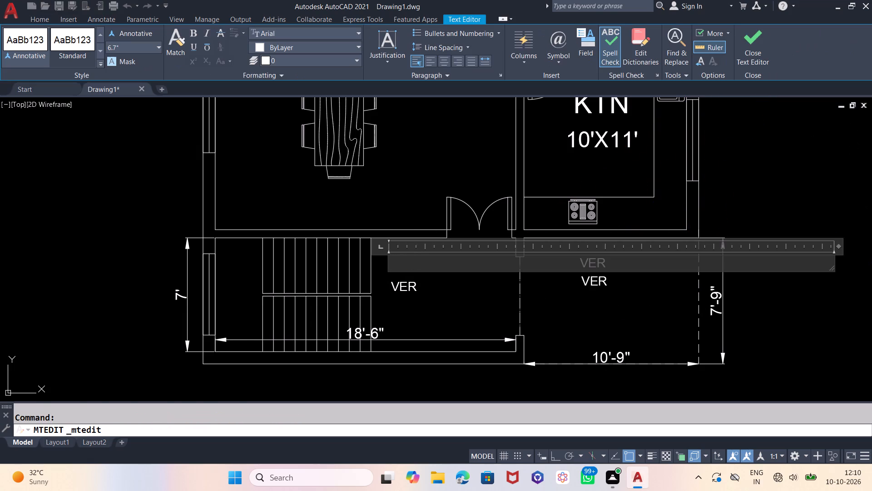
text(STAIRCASE)
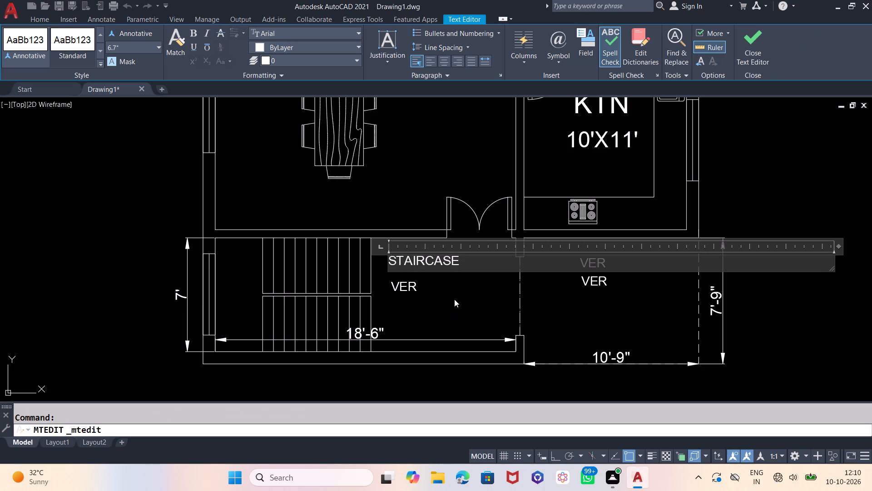
click(454, 297)
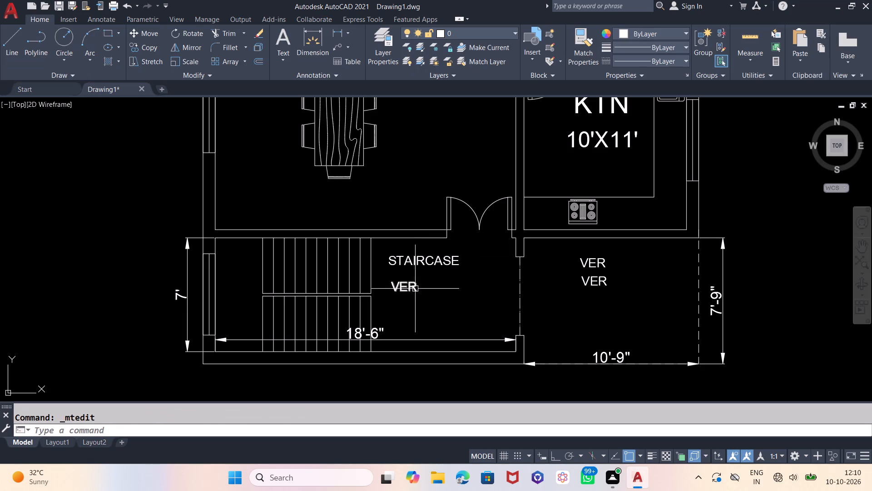
Change the lower VER copy beside the stairs to the size text 18'6"X7'.
double_click(416, 288)
key(BackSpace)
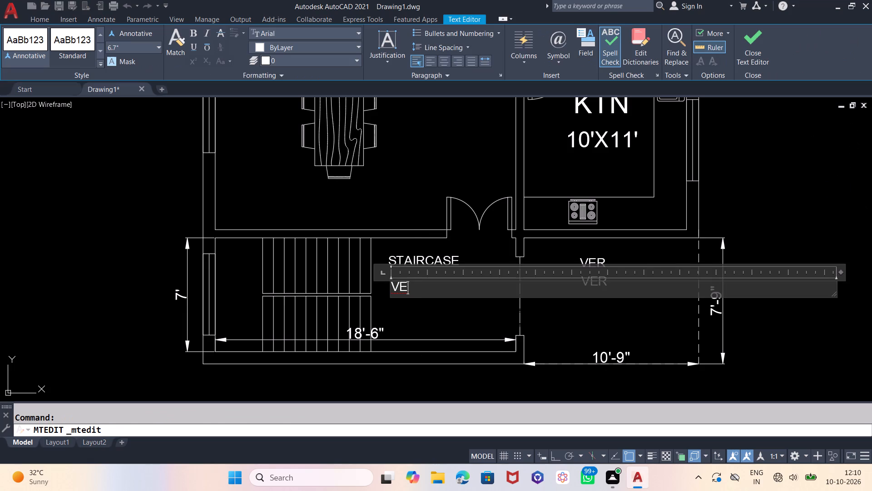
key(BackSpace)
key(BackSpace)
text(18)
text('6")
key(x)
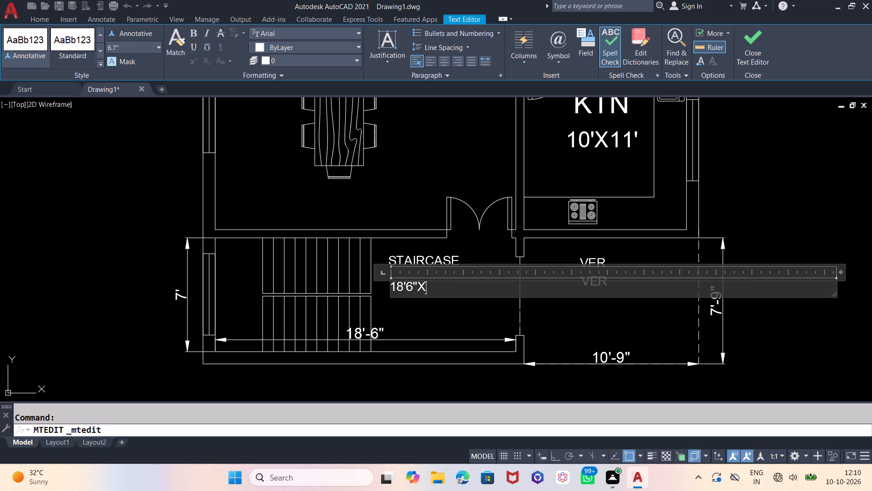
text(7')
click(419, 325)
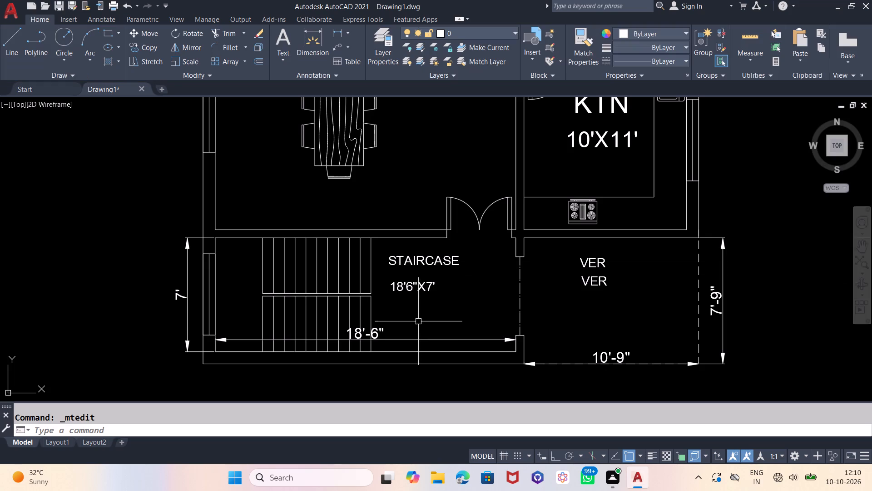
Scale the STAIRCASE label and its 18'6"X7' size text down together to roughly three quarters of their size.
click(416, 289)
click(422, 261)
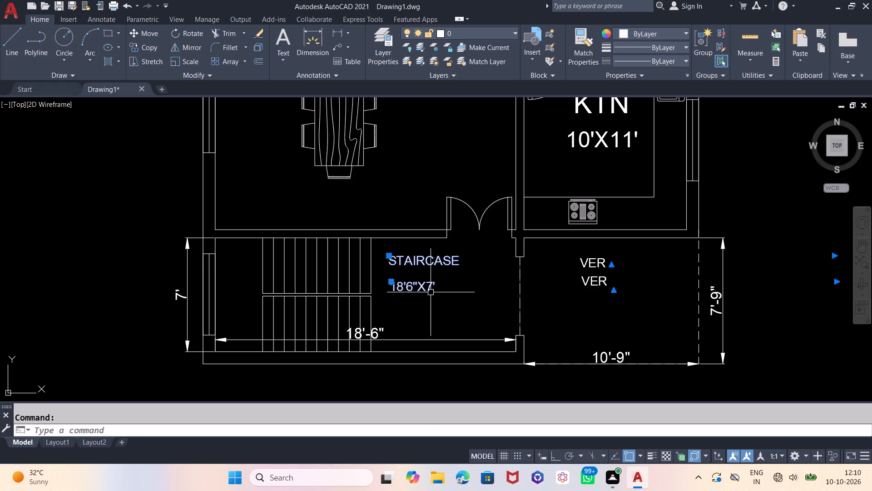
text(SC)
key(Return)
click(401, 244)
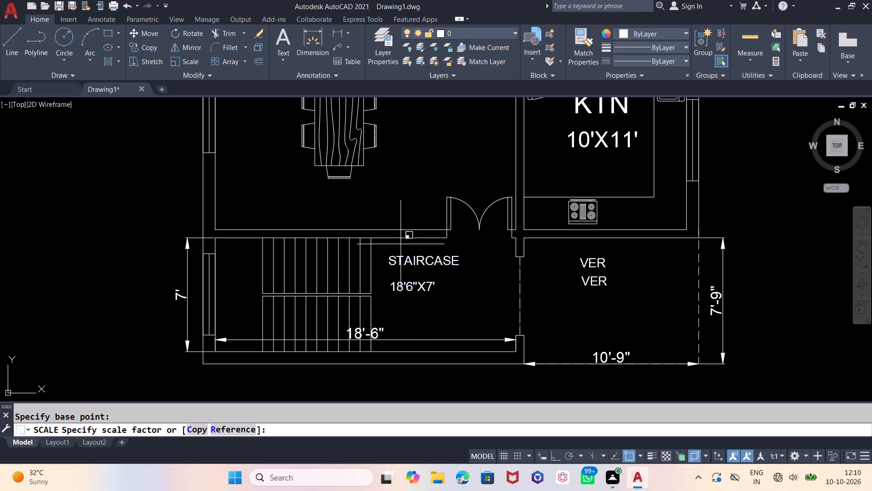
click(539, 327)
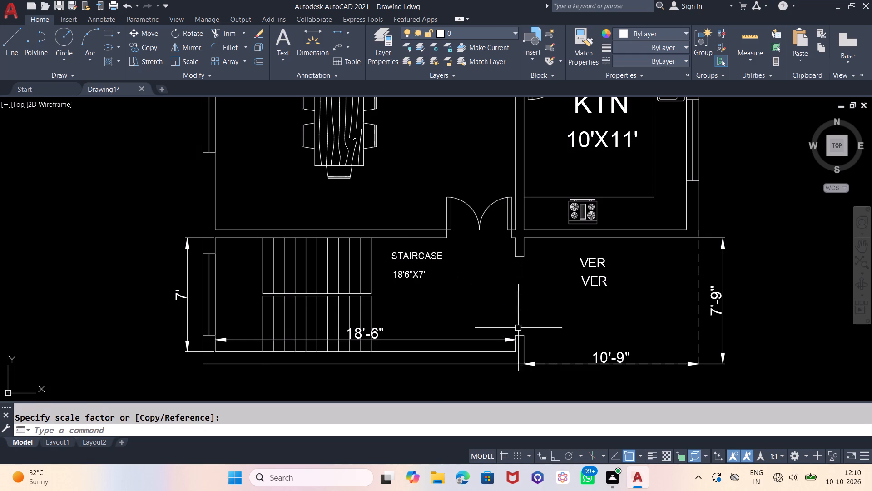
Move the 18'6"X7' size text closer beneath the STAIRCASE label and centre it under the name.
click(413, 275)
key(m)
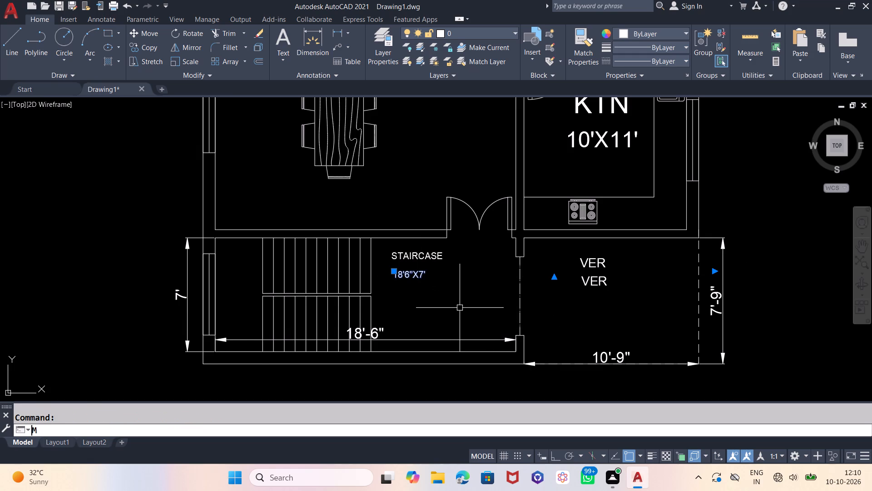
key(Return)
click(461, 309)
click(468, 304)
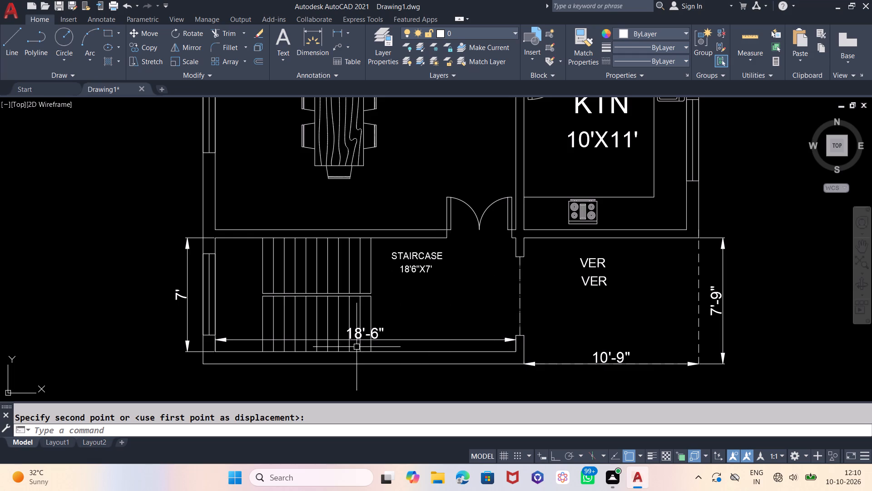
Delete the 18'-6" and 7' dimensions around the staircase area.
scroll(345, 325, down, 2)
scroll(381, 306, up, 1)
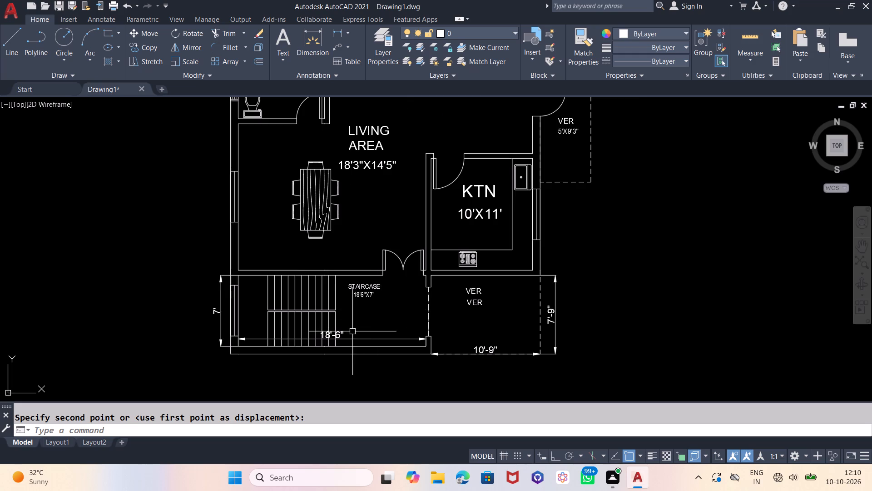
scroll(352, 331, up, 2)
click(355, 350)
scroll(422, 306, down, 2)
click(259, 302)
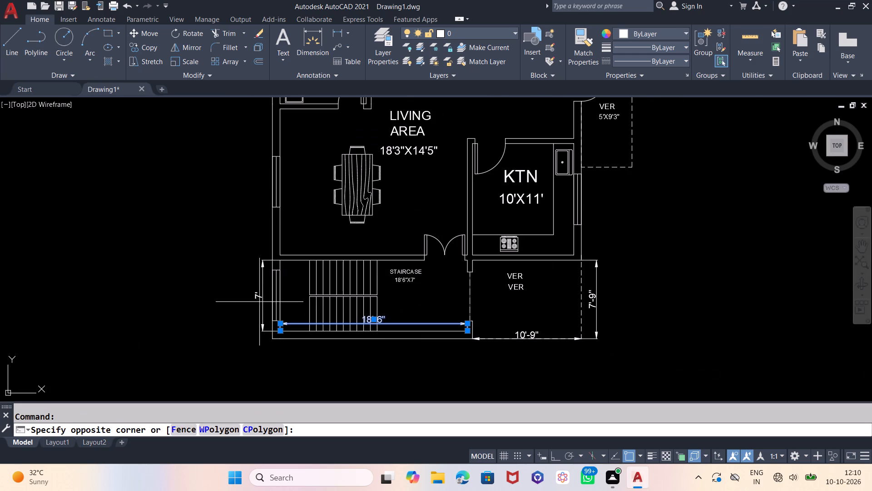
click(235, 290)
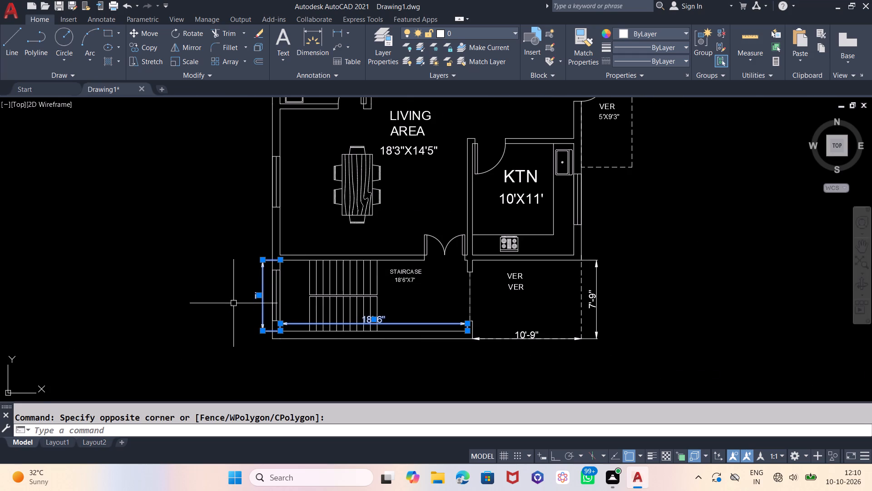
key(Delete)
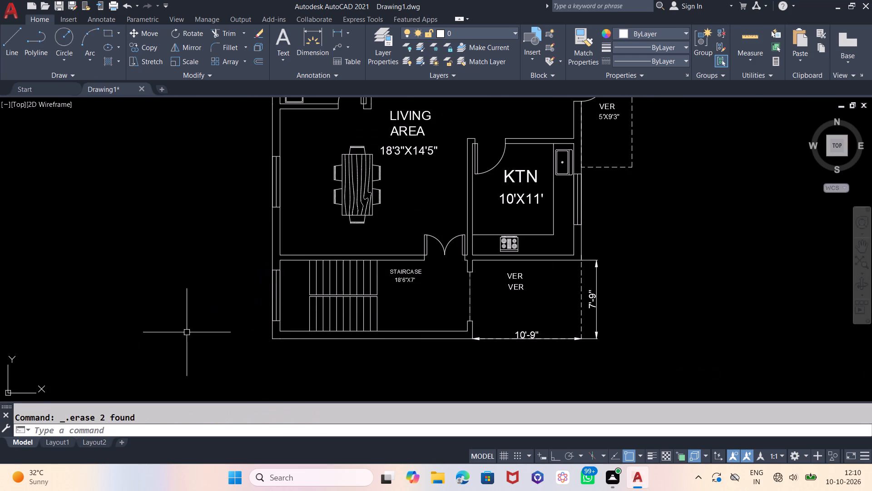
Change the upper VER copy in the dashed area south of the kitchen to PORCH.
scroll(162, 353, down, 1)
scroll(403, 311, up, 2)
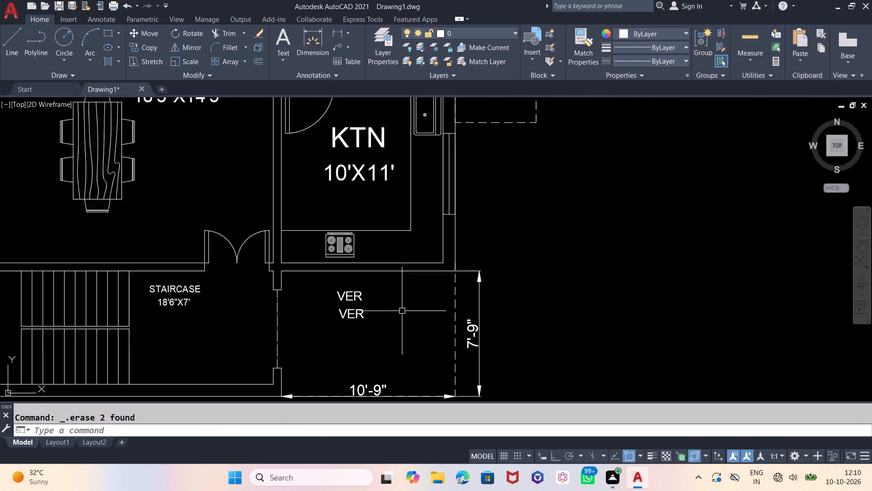
double_click(360, 296)
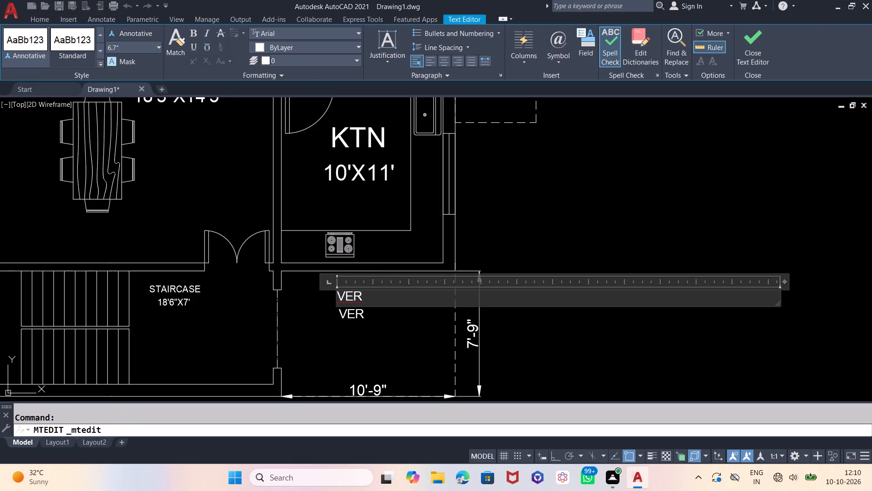
key(BackSpace)
key(BackSpace)
key(BackSpace)
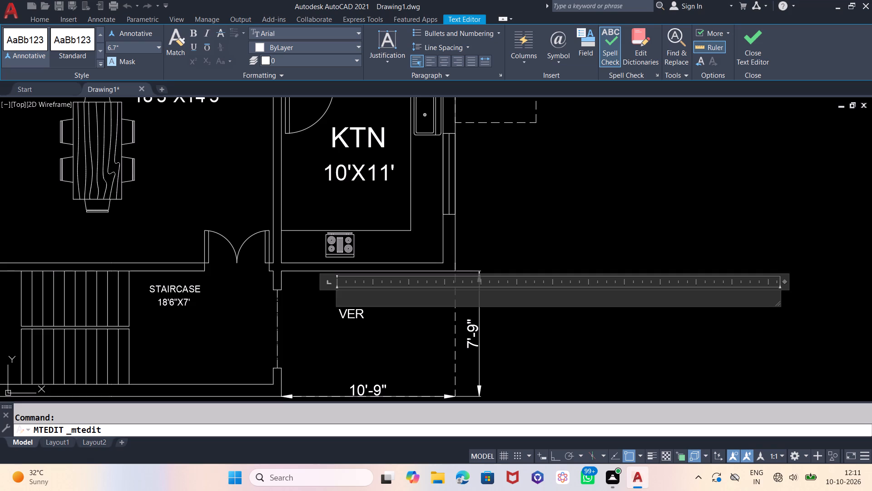
text(PORCH)
click(378, 324)
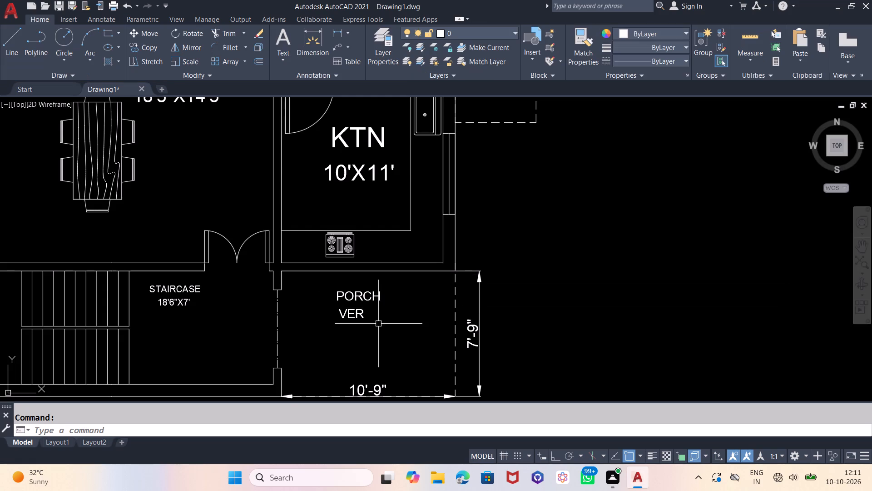
Change the lower VER copy beneath PORCH to the size text 10'9"X7'9".
double_click(361, 313)
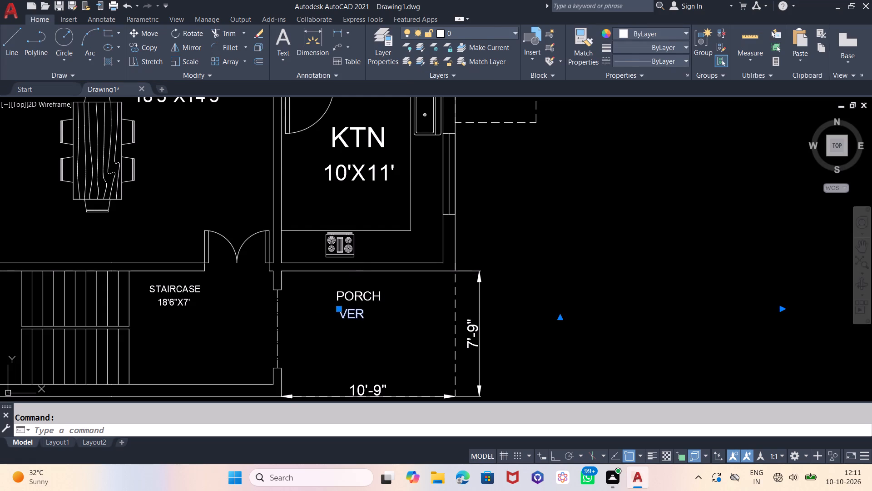
key(BackSpace)
key(BackSpace)
key(BackSpace)
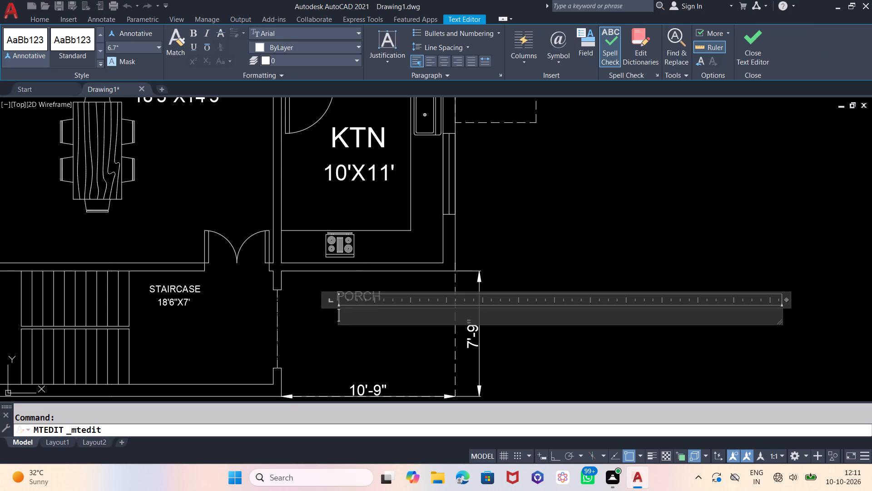
text(10')
text(9"X)
text(7'9")
click(362, 332)
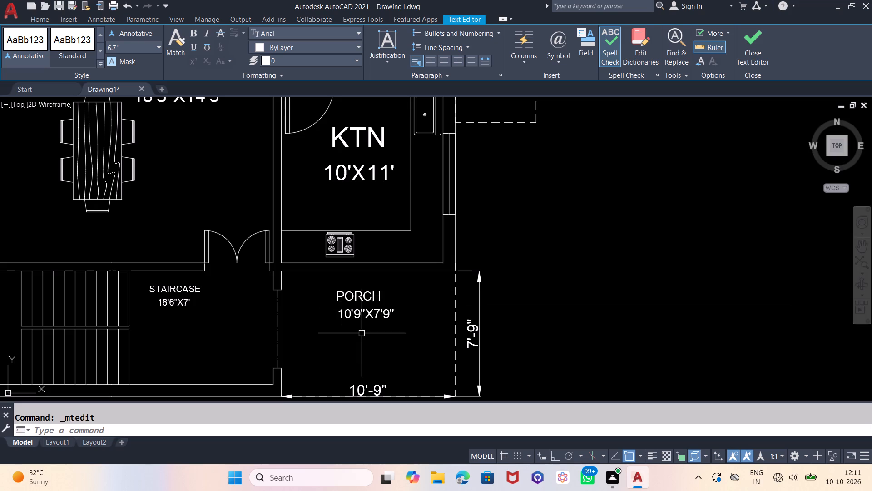
Move the 10'9"X7'9" size text slightly west to centre it beneath the PORCH label.
click(364, 318)
key(m)
key(Return)
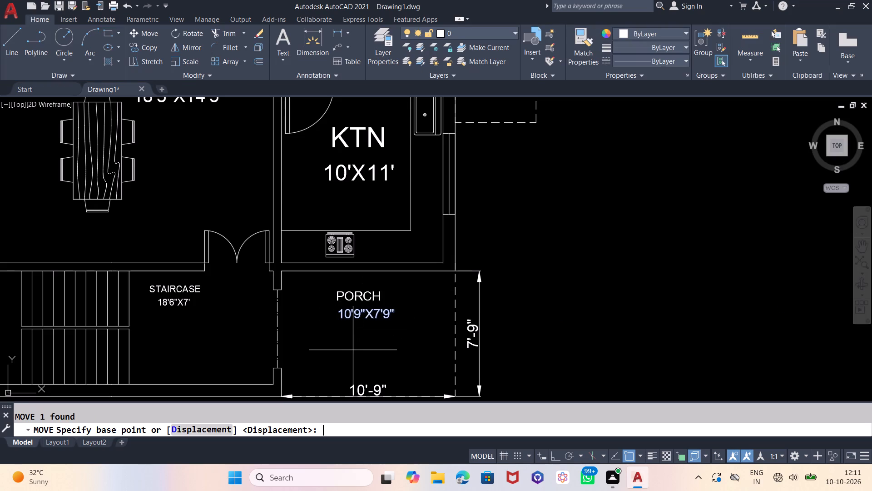
click(365, 352)
click(357, 352)
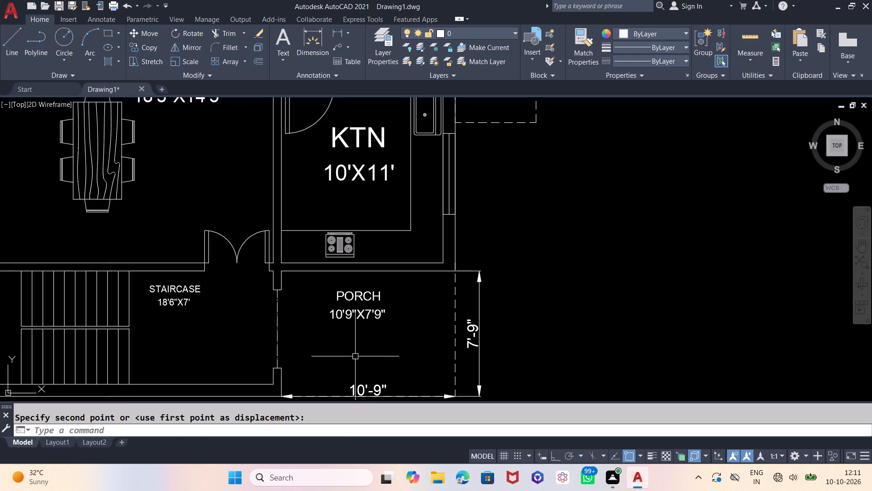
Scale the 10'9"X7'9" size text down to roughly three quarters of its size.
click(352, 321)
text(SC)
key(Return)
click(329, 334)
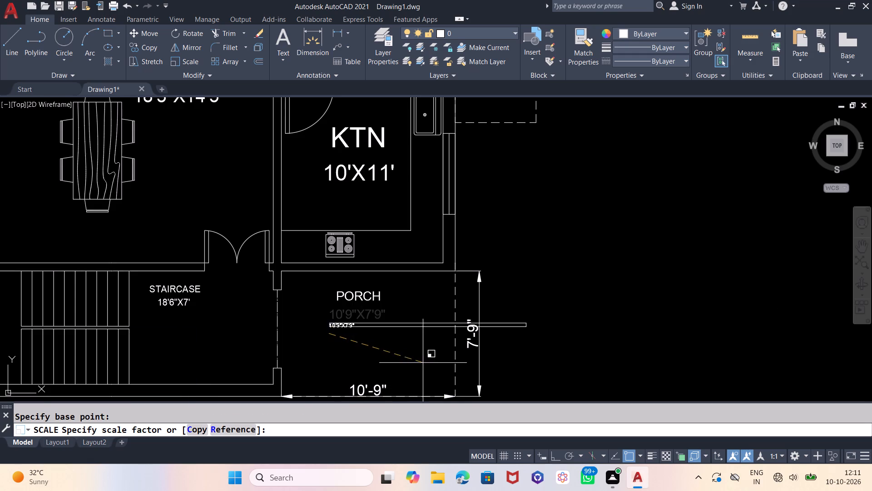
click(488, 373)
Move the reduced 10'9"X7'9" size text slightly east to re-centre it beneath the PORCH label.
click(336, 315)
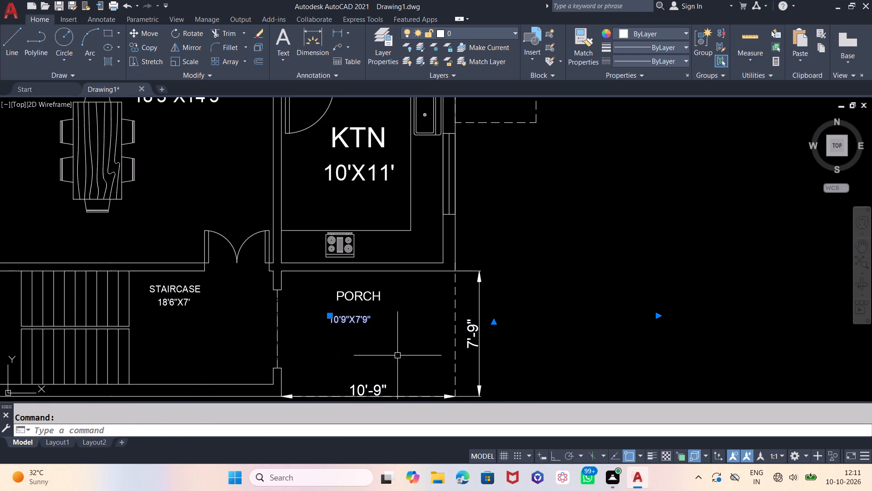
key(m)
key(Return)
click(333, 341)
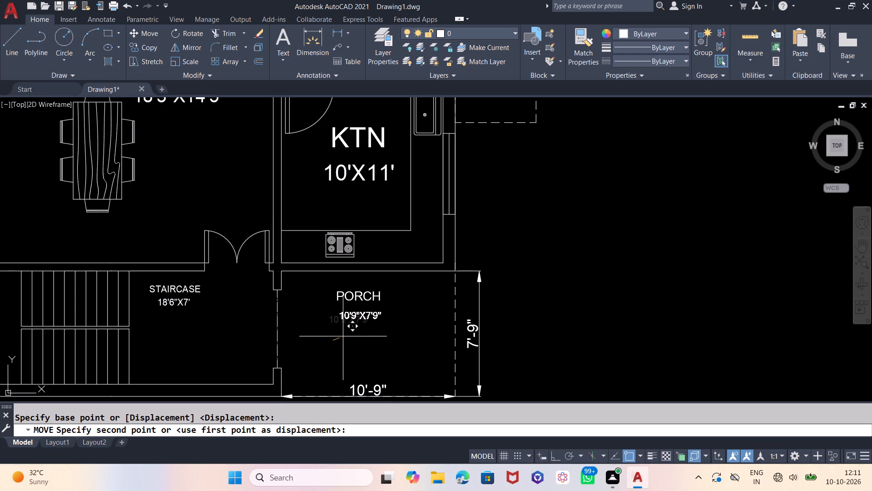
click(340, 337)
Scale the PORCH label down to roughly four fifths of its size.
click(351, 298)
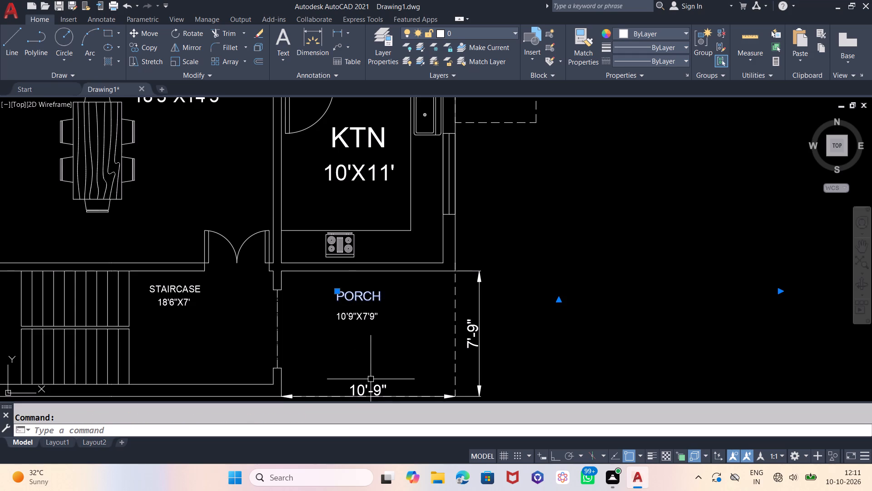
text(SC)
key(Return)
click(318, 289)
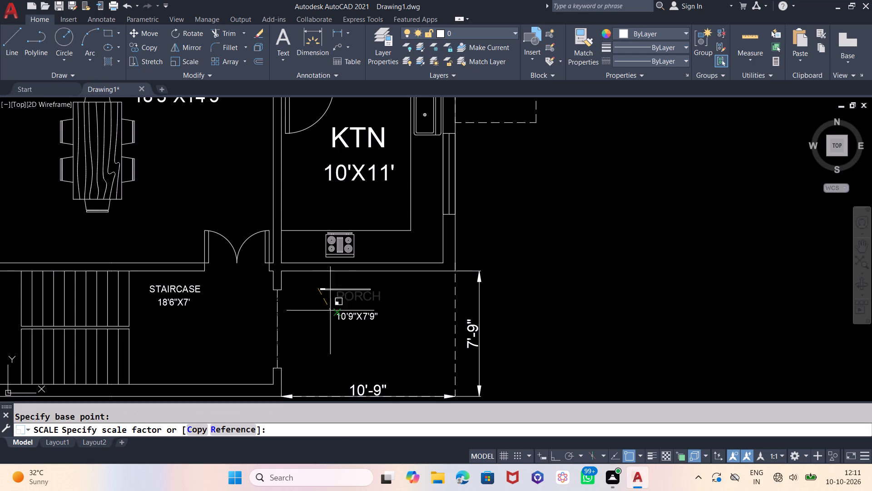
click(455, 389)
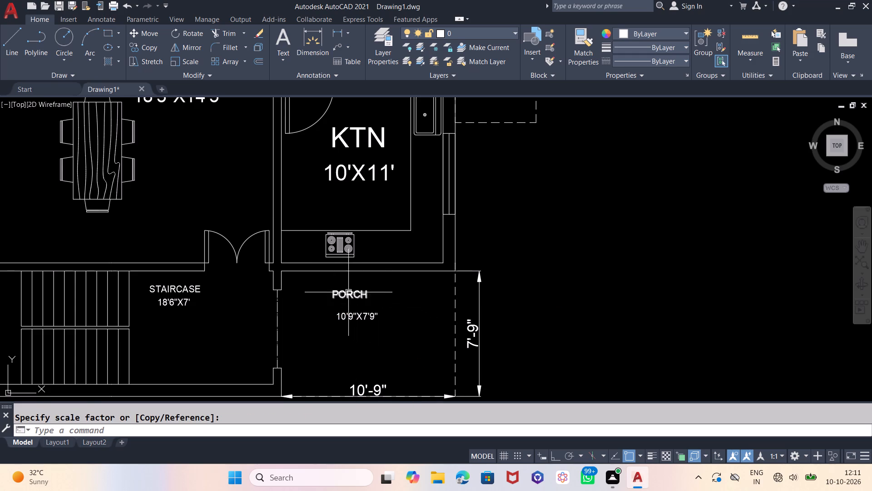
Move the PORCH label down and slightly east so it sits centred just above its size text.
click(347, 292)
key(m)
key(Return)
click(406, 310)
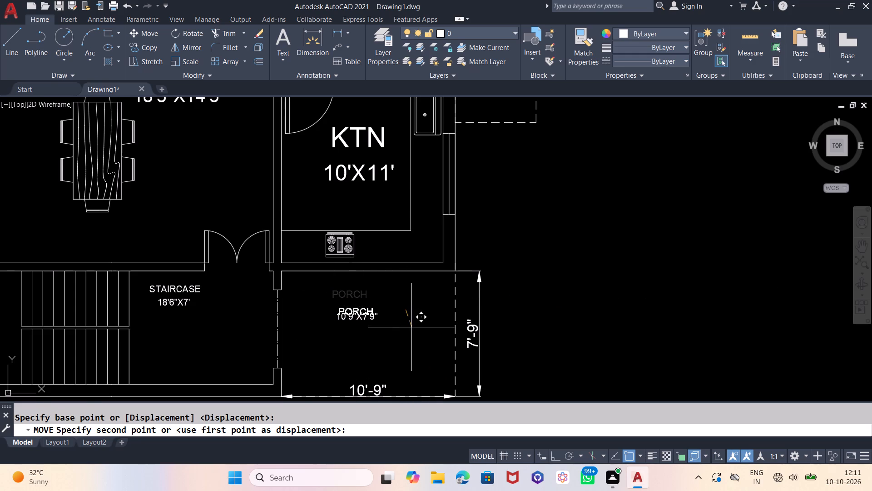
click(413, 319)
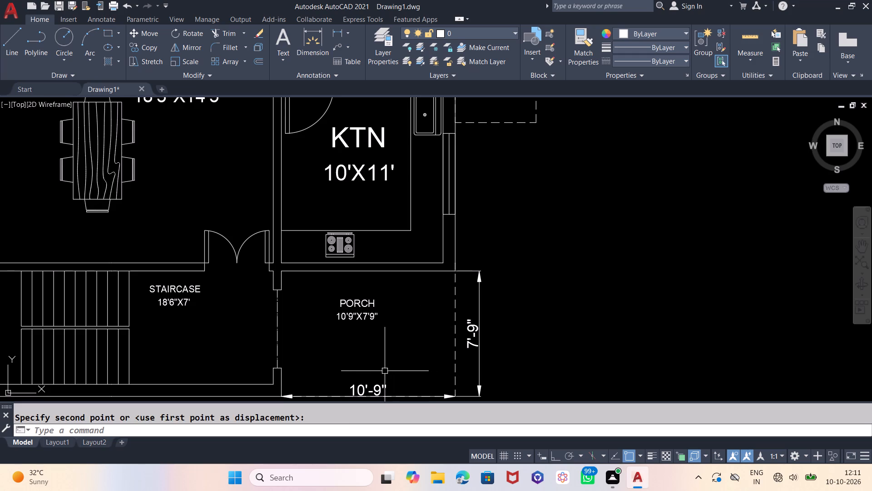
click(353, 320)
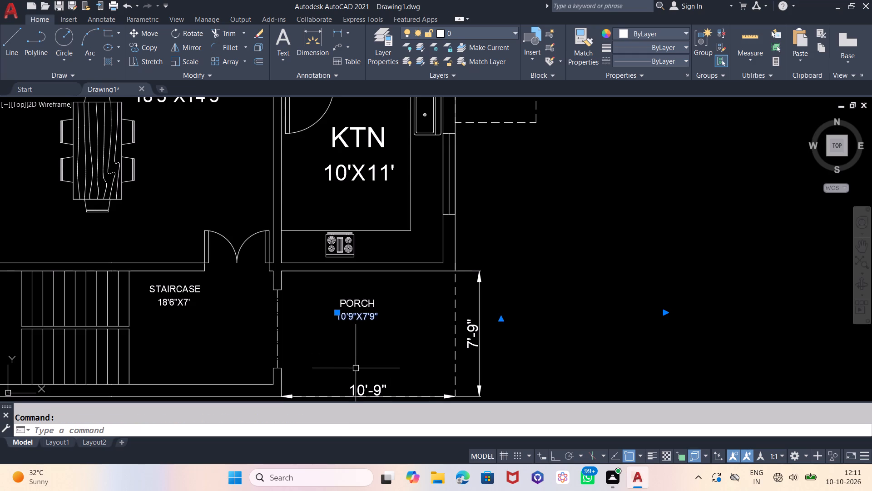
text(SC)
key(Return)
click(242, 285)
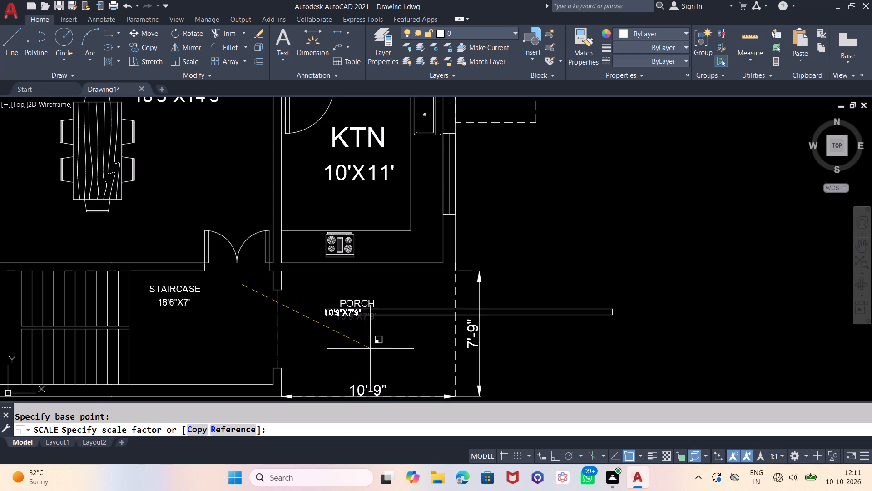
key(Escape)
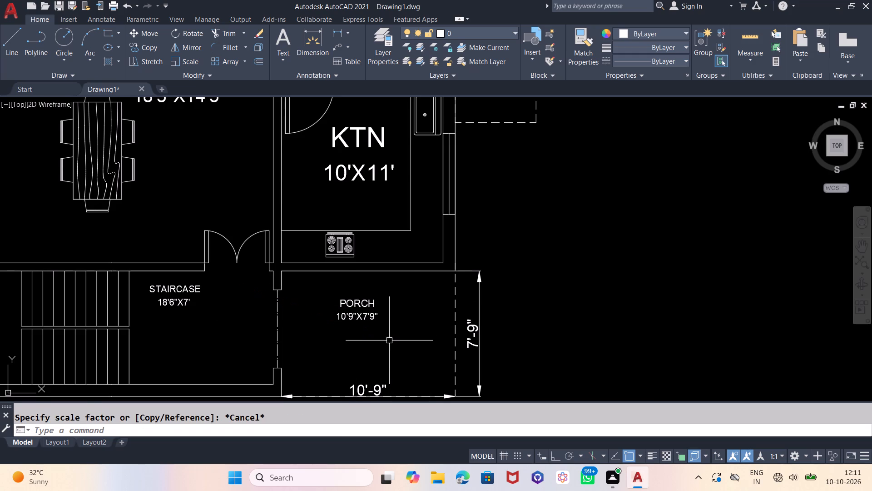
Scale the 10'9"X7'9" size text down again to roughly four fifths, making it smaller than the PORCH label.
click(371, 319)
text(SC)
key(Return)
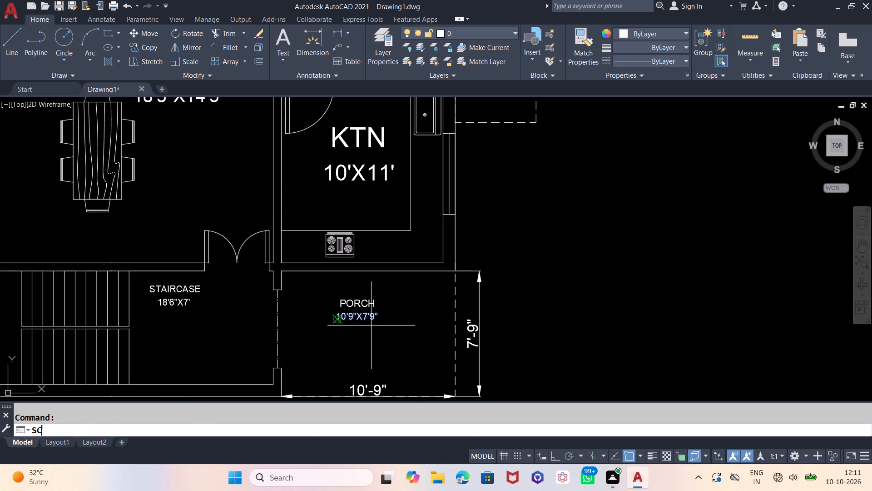
click(355, 327)
click(460, 350)
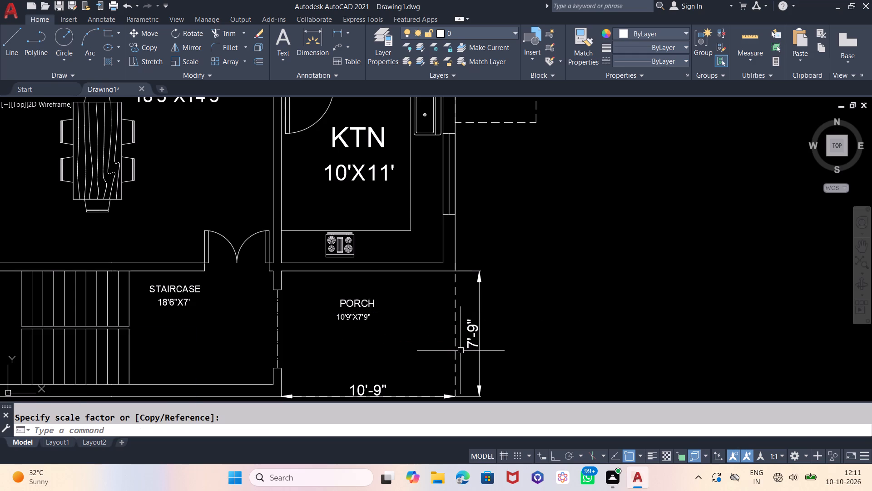
Move the 10'9"X7'9" size text slightly east to centre it beneath the PORCH label.
click(366, 320)
key(m)
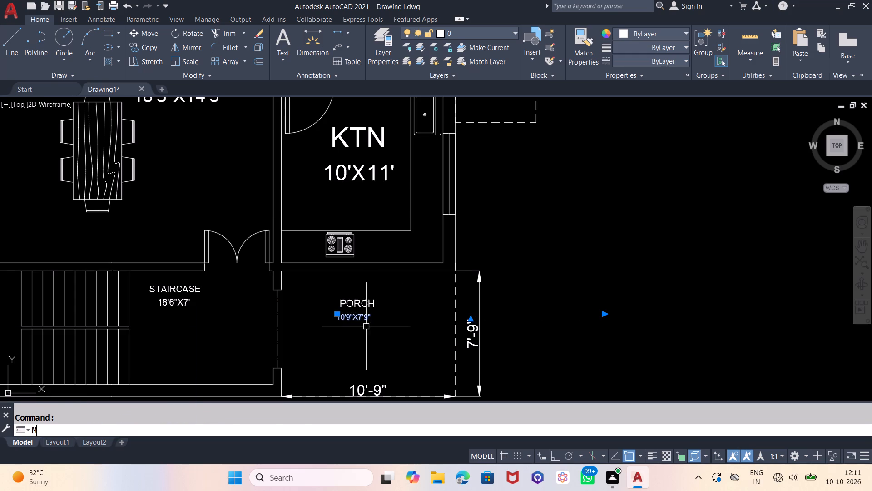
key(Return)
click(363, 332)
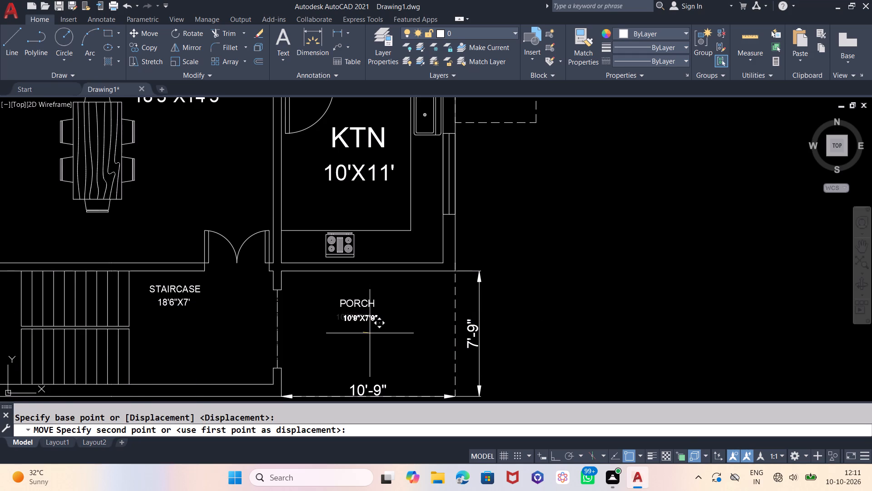
click(370, 333)
Delete the 7'-9" and 10'-9" dimensions along the porch's east and south sides.
scroll(309, 346, down, 2)
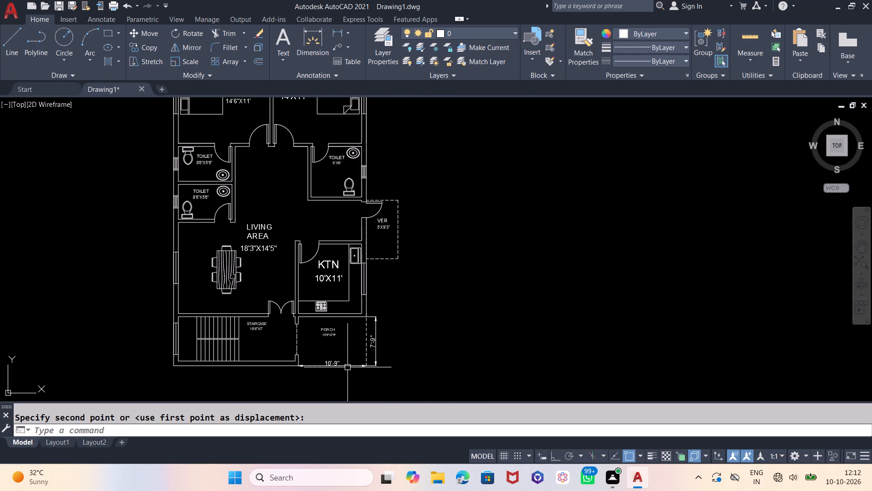
click(372, 325)
key(Escape)
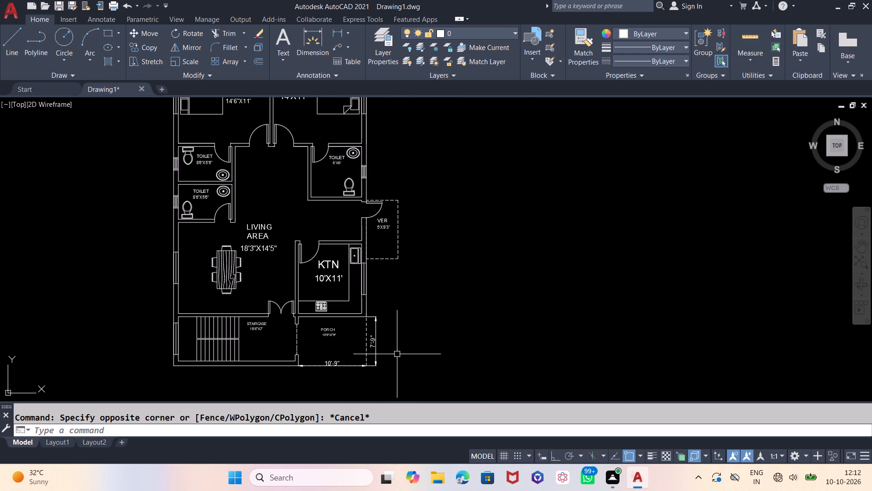
scroll(385, 346, up, 2)
click(357, 341)
scroll(396, 284, down, 2)
scroll(350, 342, up, 3)
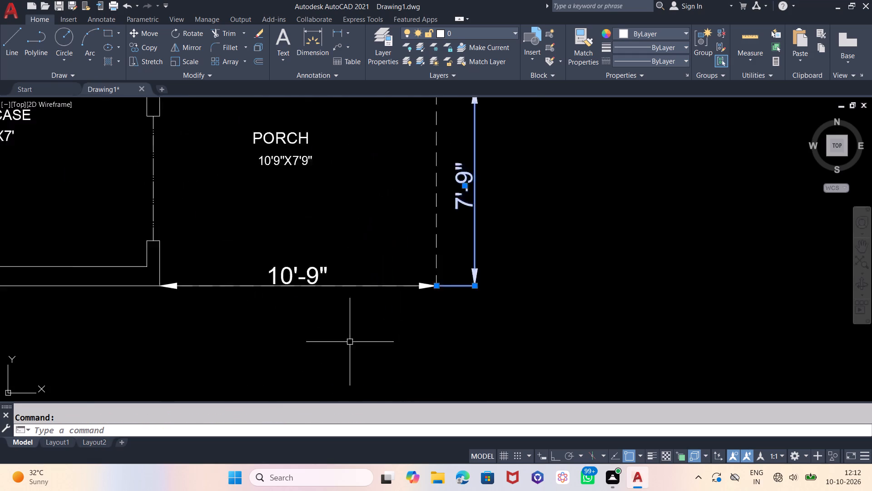
scroll(350, 342, up, 1)
click(287, 235)
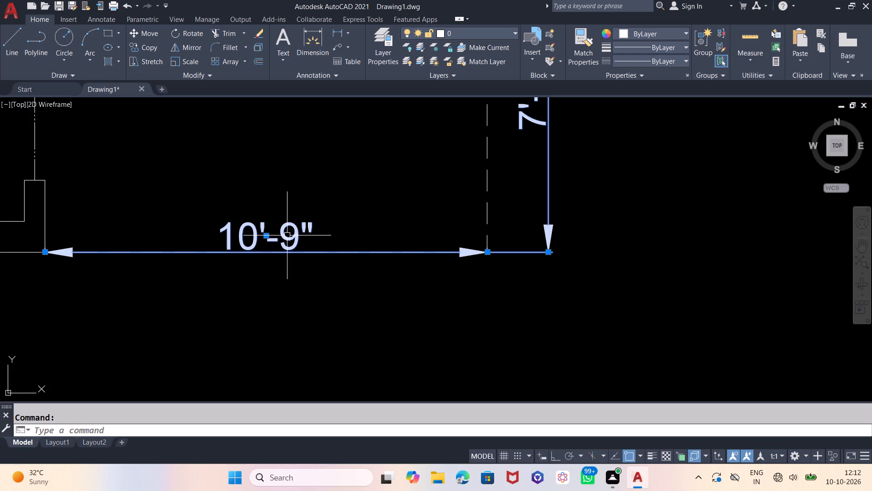
key(Delete)
Scale the STAIRCASE label and its 18'6"X7' size text up together to roughly one and a quarter times their size.
key(z)
key(Return)
key(e)
key(Return)
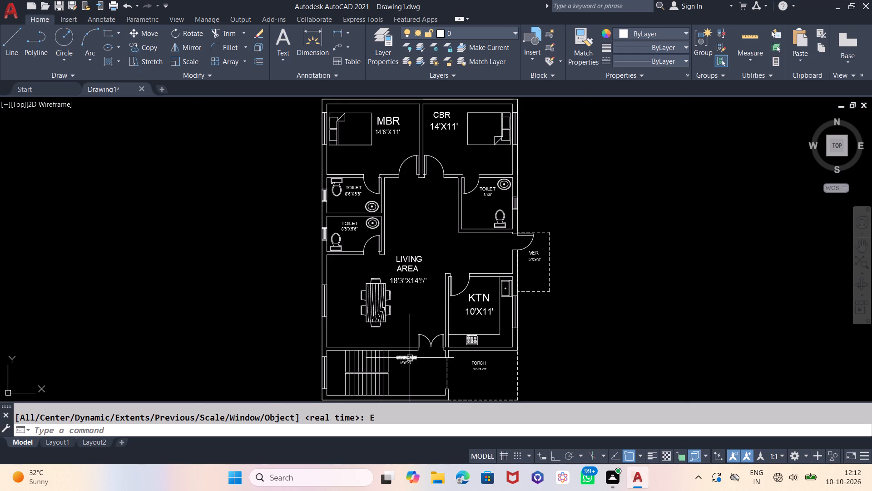
scroll(410, 358, up, 2)
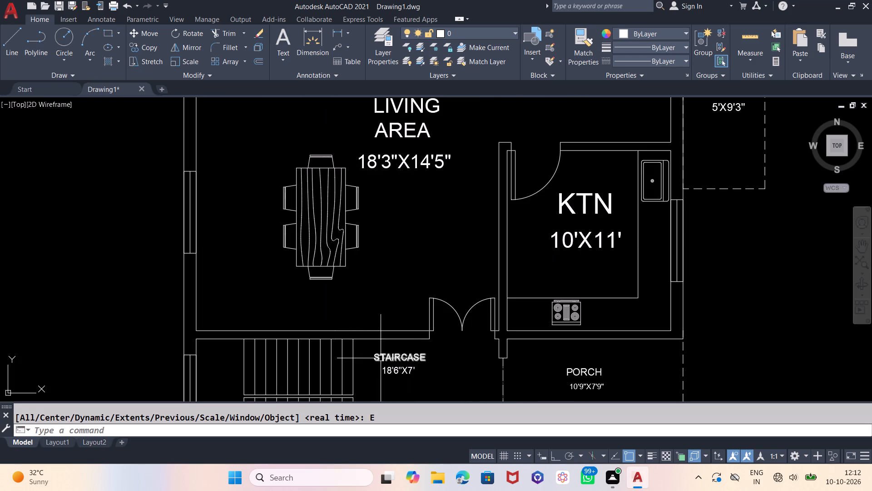
click(432, 351)
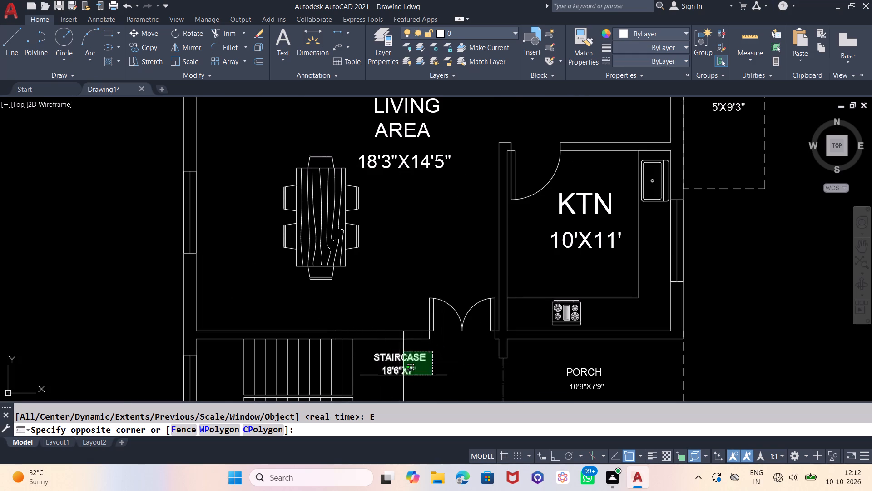
click(398, 378)
scroll(404, 292, down, 1)
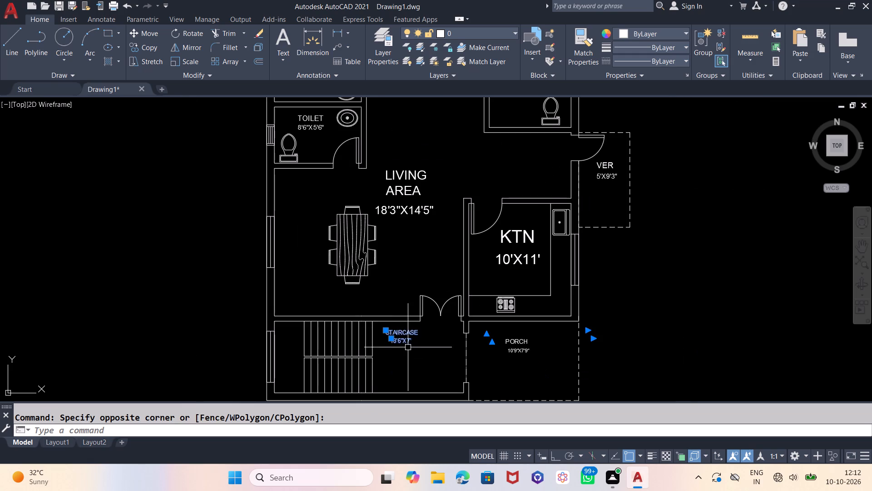
scroll(408, 348, up, 1)
text(SC)
key(Return)
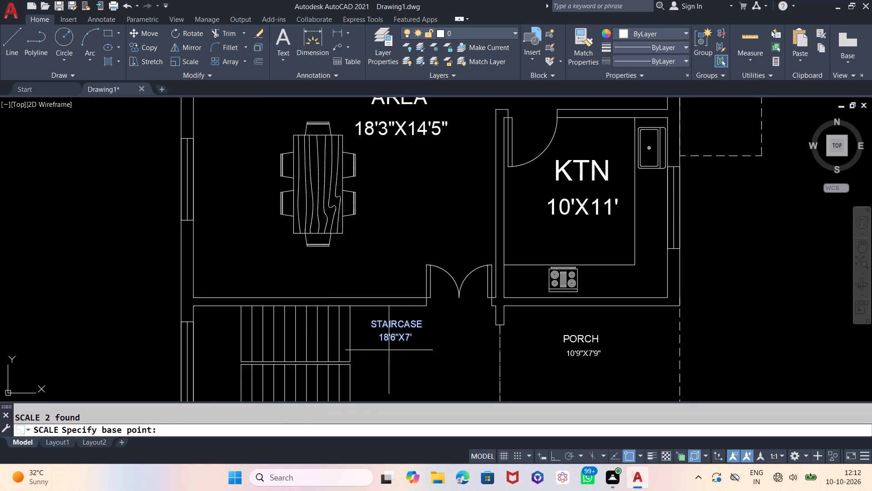
click(376, 350)
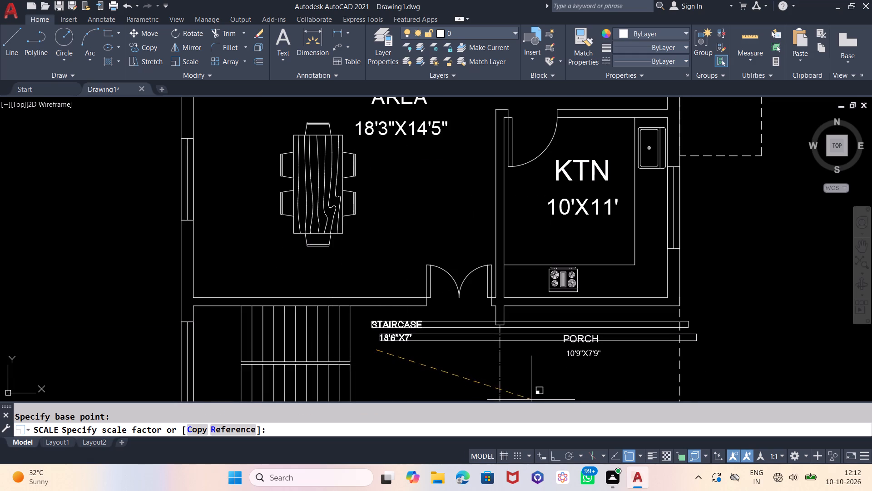
click(582, 386)
Move the STAIRCASE label and its 18'6"X7' size text straight down, clear of the wall above.
scroll(454, 245, down, 1)
scroll(455, 309, up, 1)
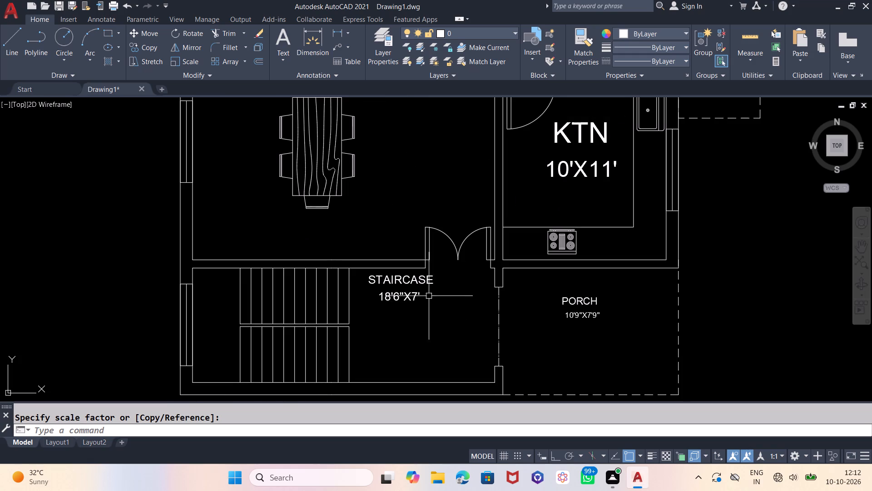
click(415, 281)
click(411, 300)
key(m)
key(Return)
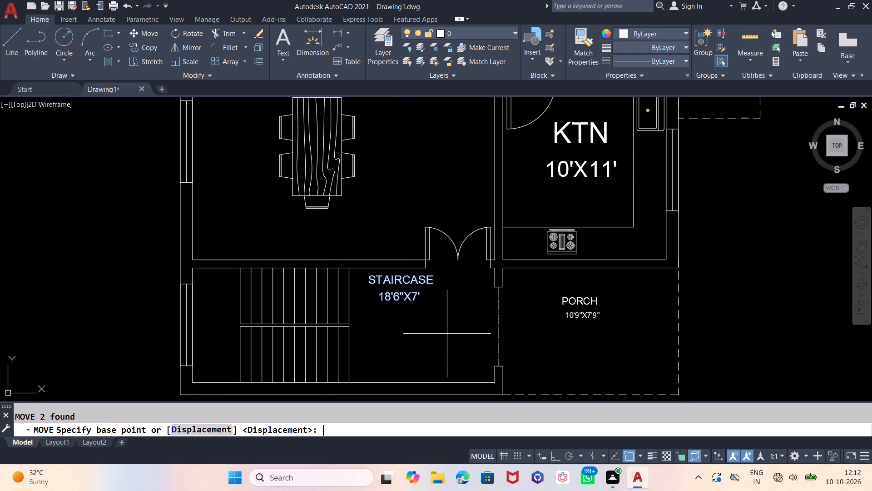
click(447, 339)
click(446, 362)
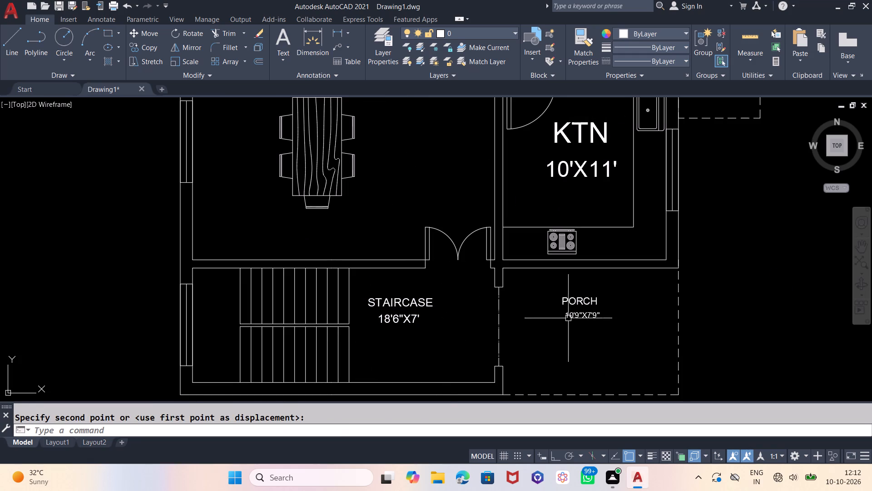
Scale the PORCH label and its 10'9"X7'9" size text up together by roughly one fifth.
drag(541, 289, 560, 297)
click(636, 336)
text(SC)
key(Return)
click(546, 315)
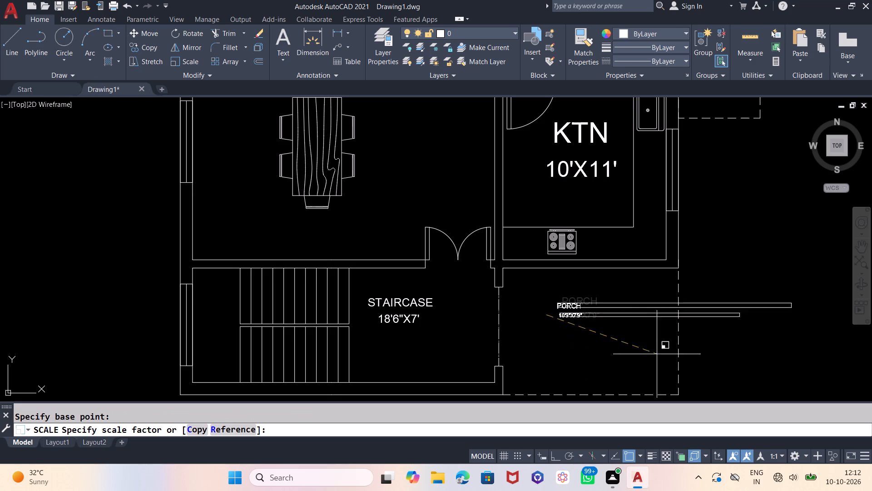
click(747, 355)
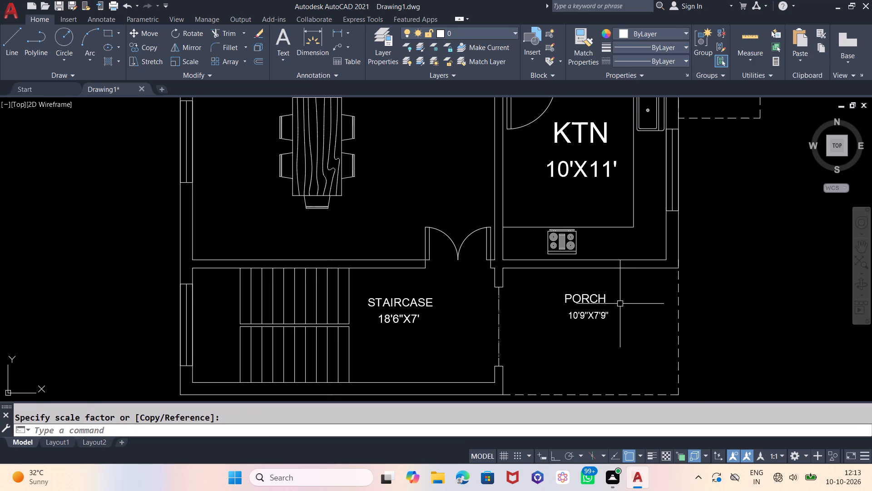
Set up a Hatch with the Solid pattern and the black colour 0,0,0.
scroll(442, 256, down, 2)
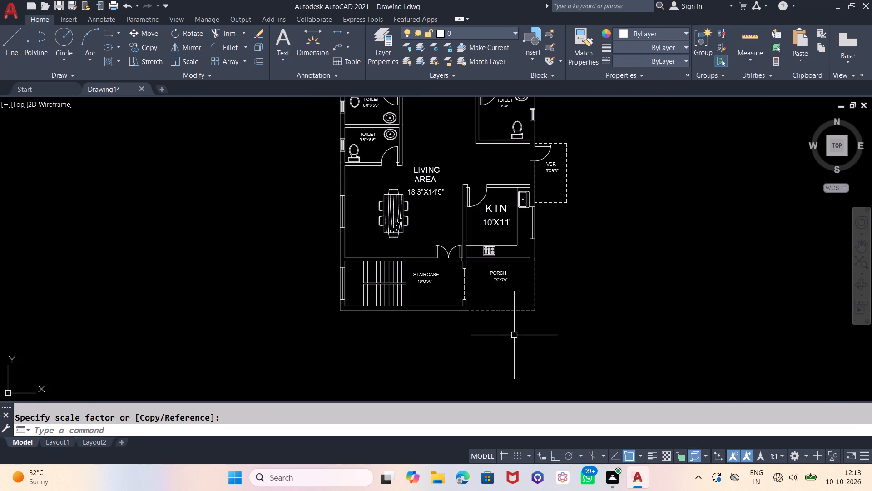
key(z)
key(Return)
key(e)
key(Return)
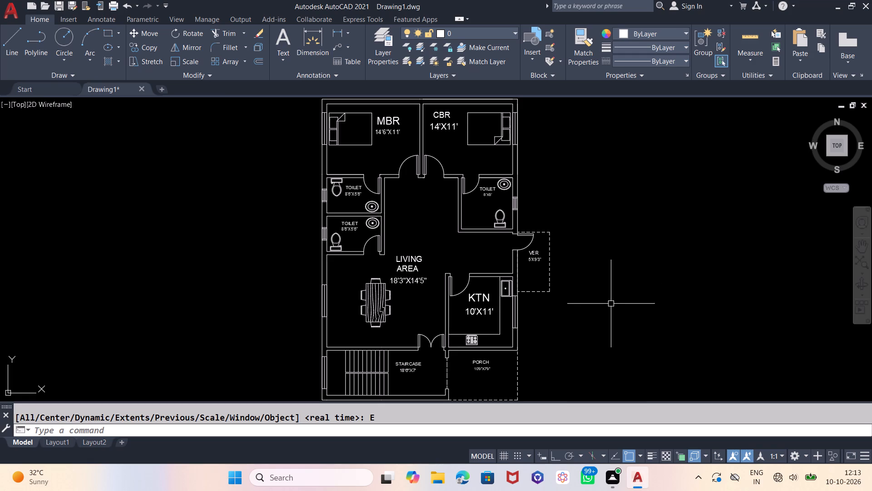
key(h)
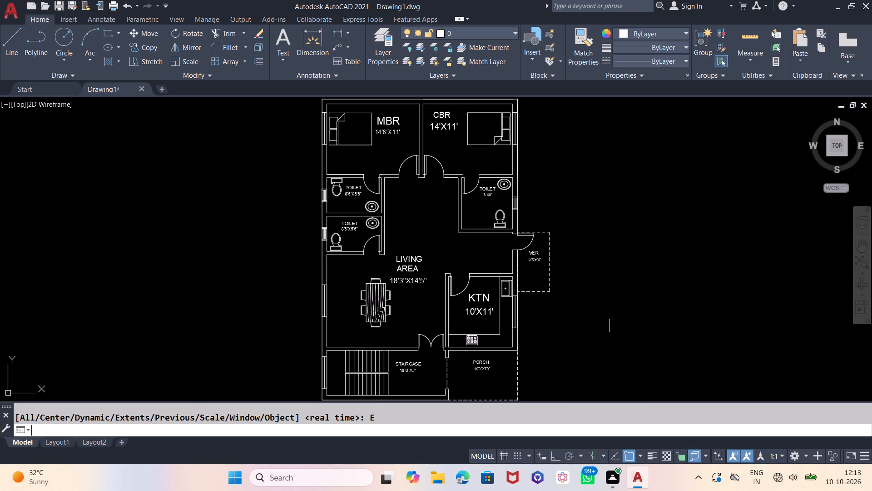
key(Return)
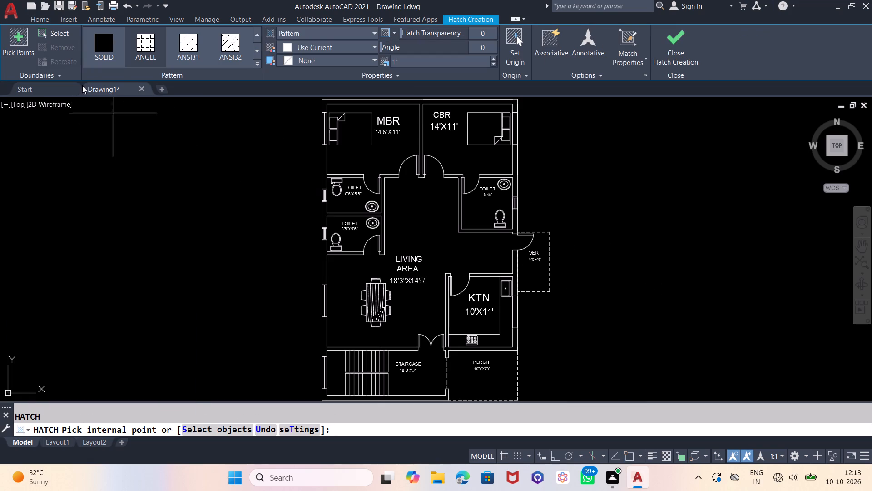
click(106, 35)
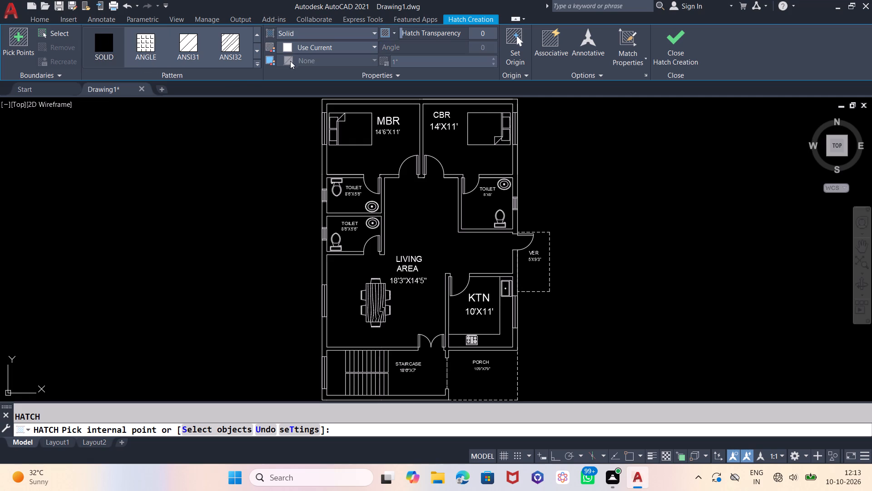
click(305, 45)
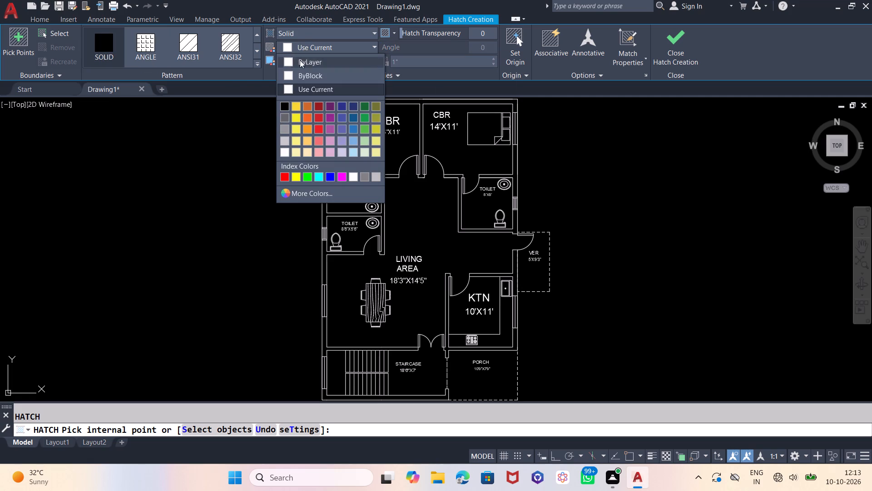
click(284, 104)
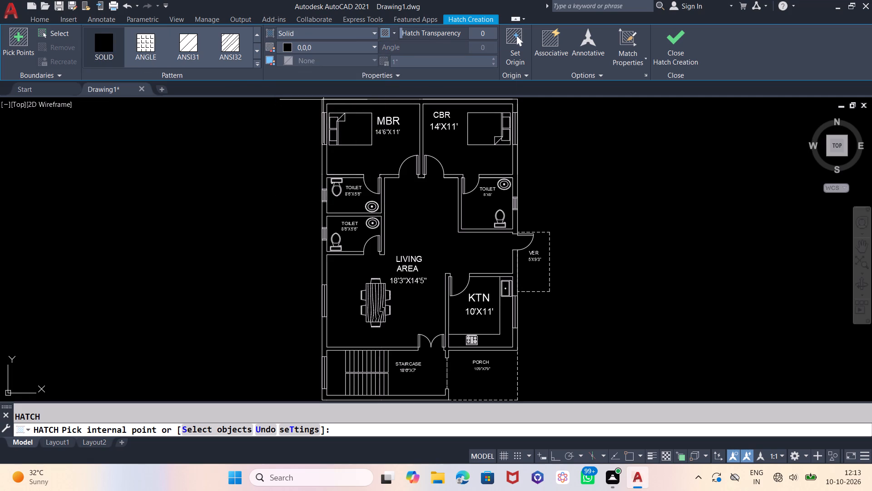
Pick the wall areas around both bedrooms, the 8'X8' toilet and the two 8'6"X5'6" toilets for the solid hatch.
click(325, 101)
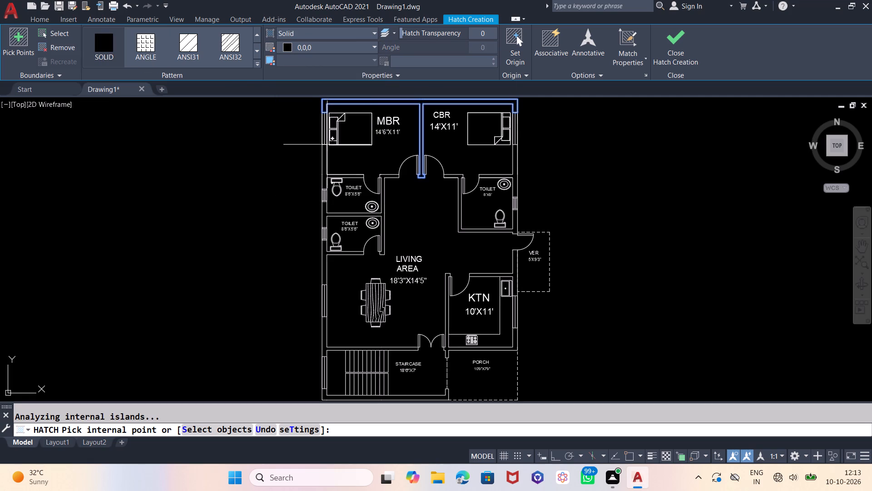
click(324, 150)
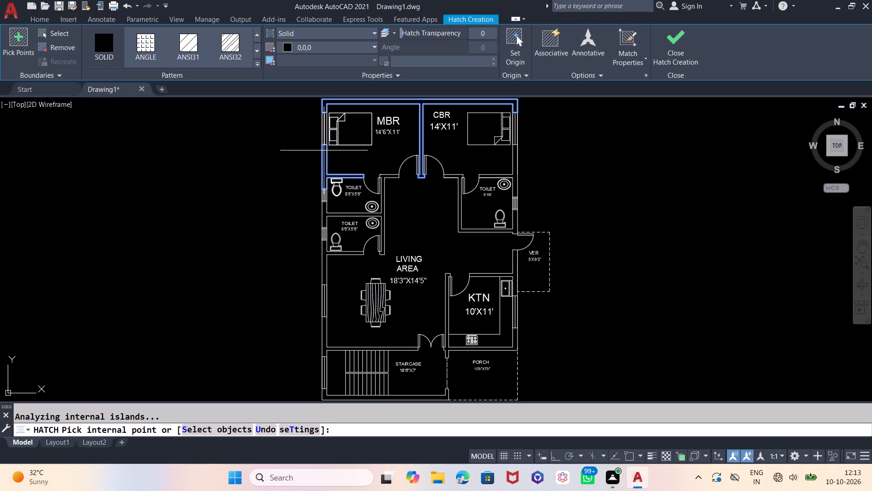
click(515, 157)
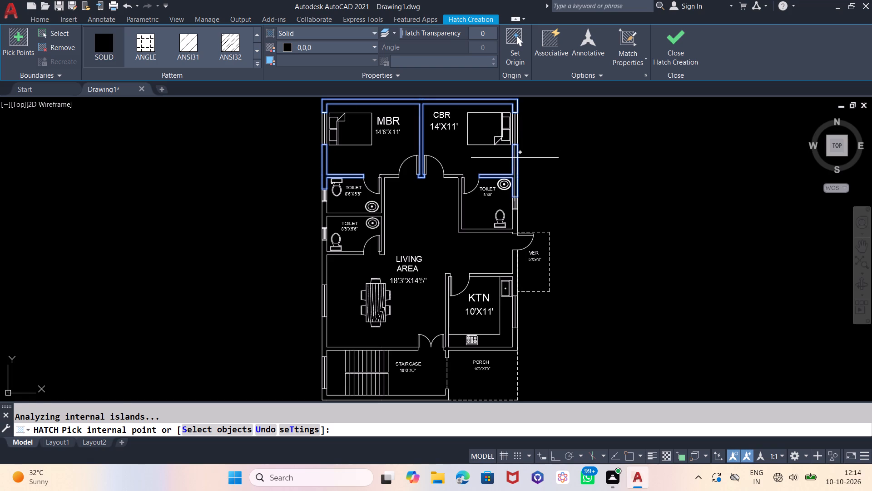
scroll(444, 185, up, 2)
click(450, 161)
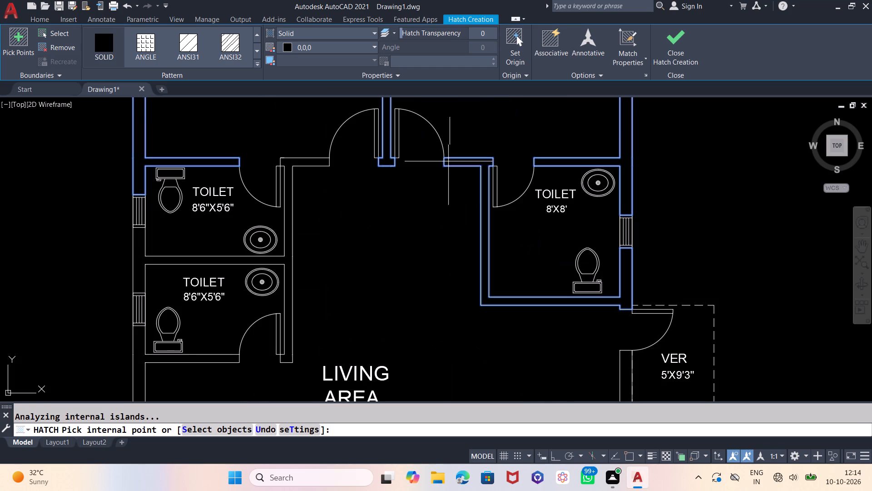
click(316, 164)
scroll(369, 220, down, 1)
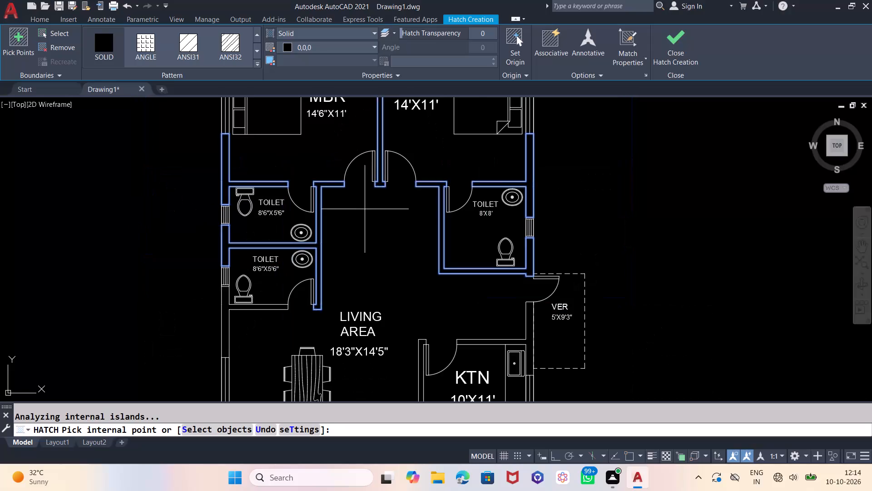
Add the remaining walls around the living area, staircase and kitchen to the solid black hatch and finish the hatch.
scroll(333, 148, down, 2)
scroll(286, 240, up, 2)
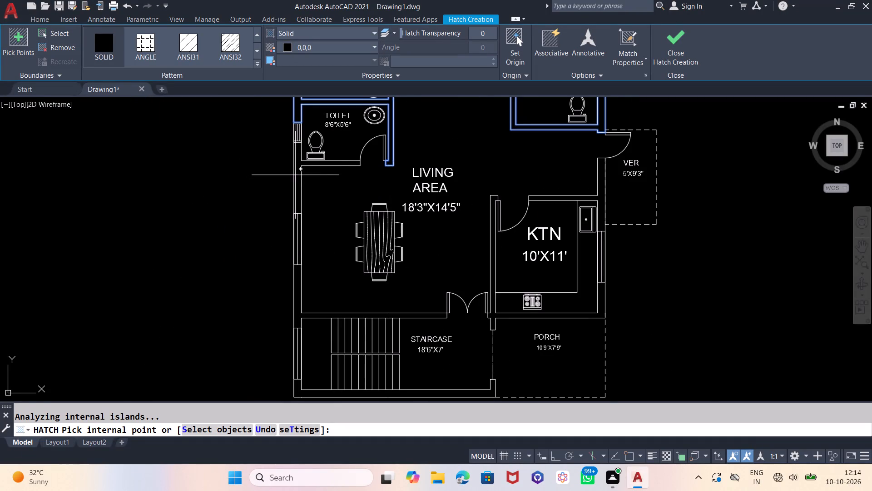
click(296, 174)
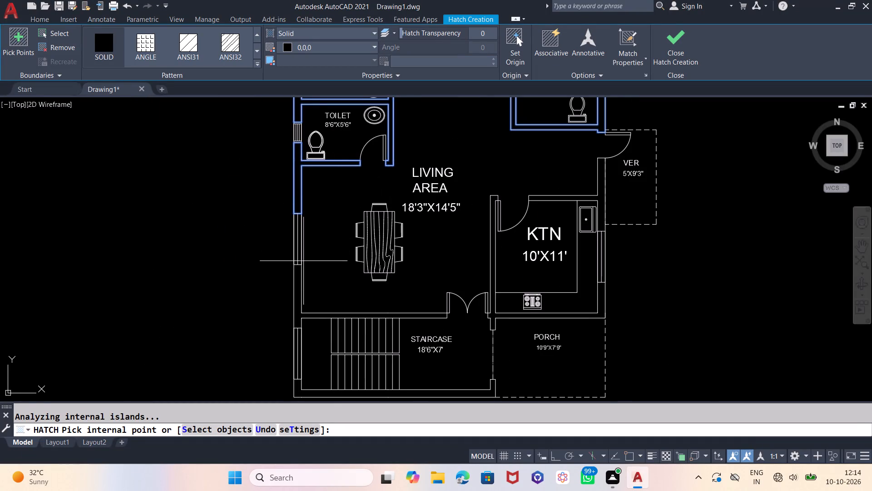
click(296, 278)
scroll(314, 208, down, 1)
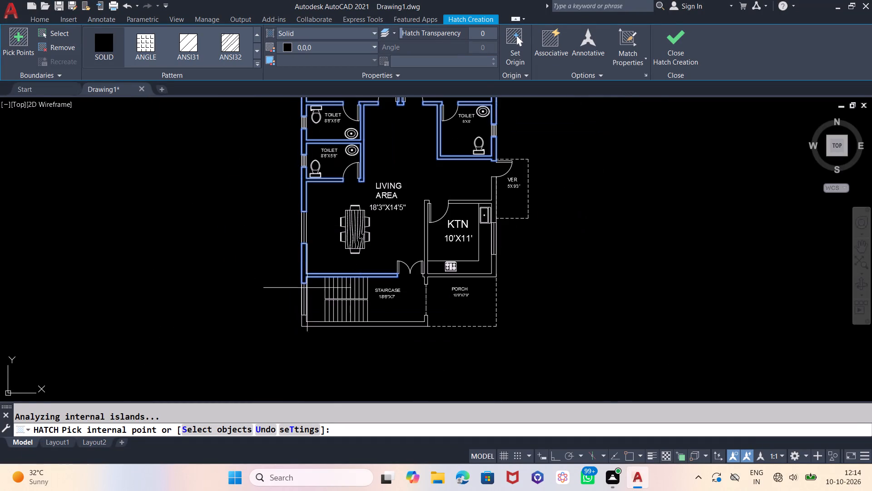
scroll(307, 301, up, 1)
click(301, 334)
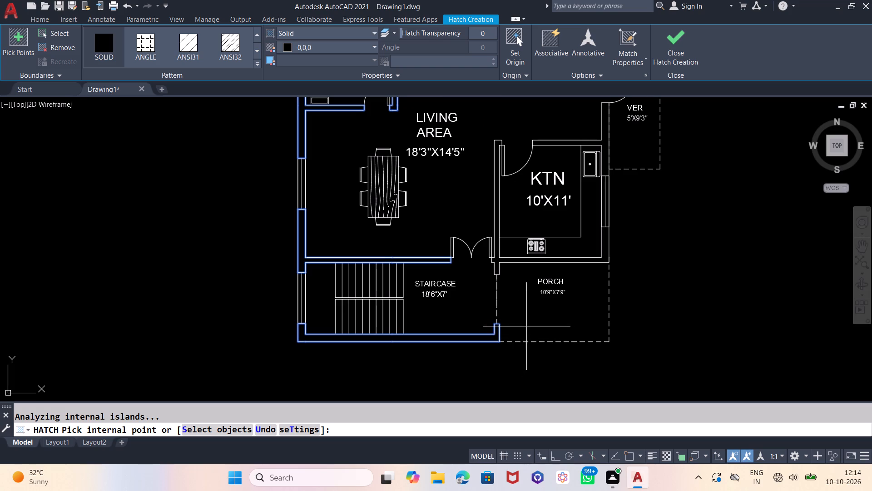
click(495, 260)
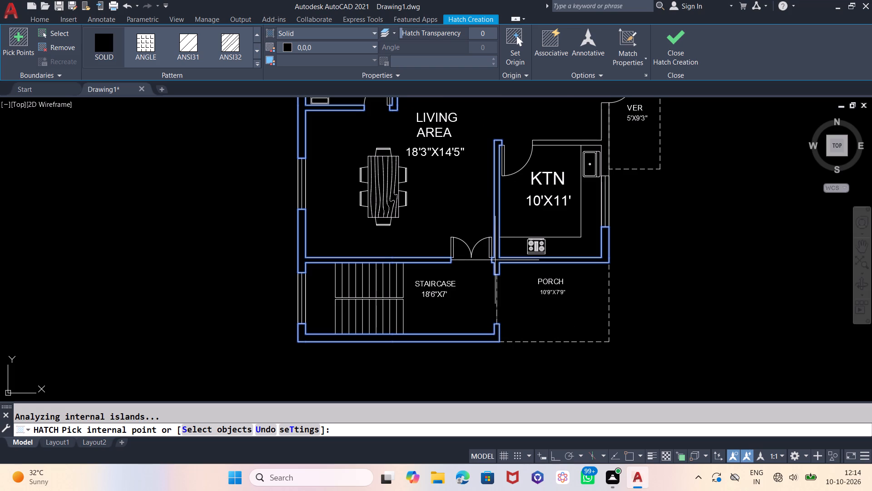
click(560, 142)
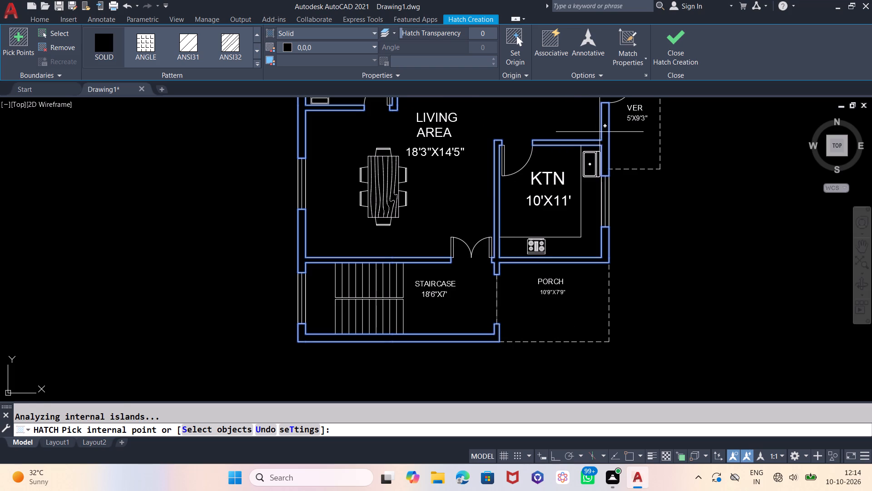
scroll(332, 359, down, 1)
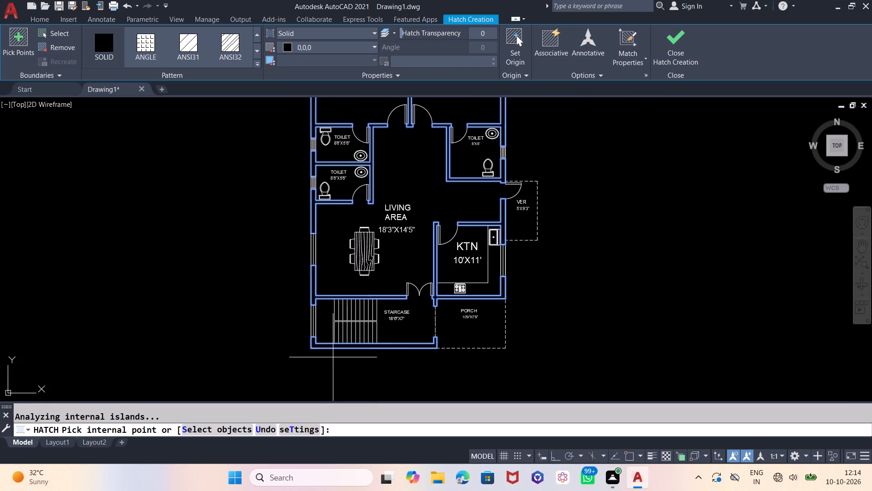
scroll(483, 363, down, 1)
scroll(507, 318, up, 1)
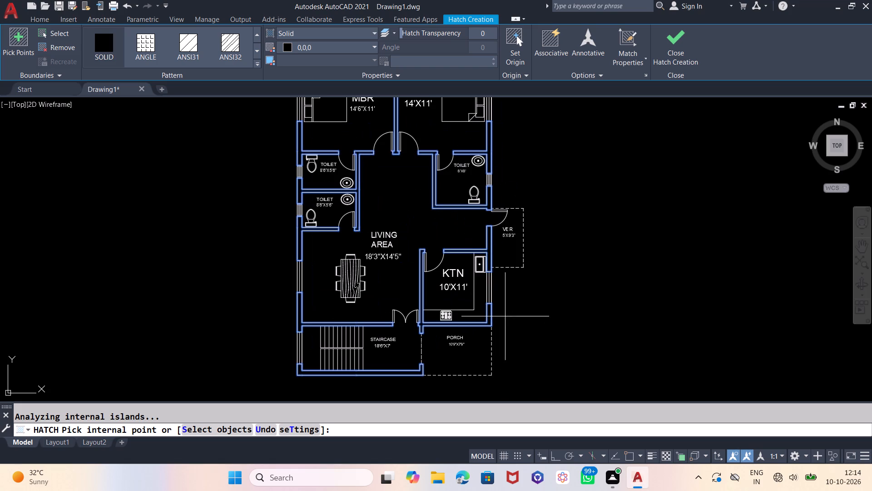
key(Return)
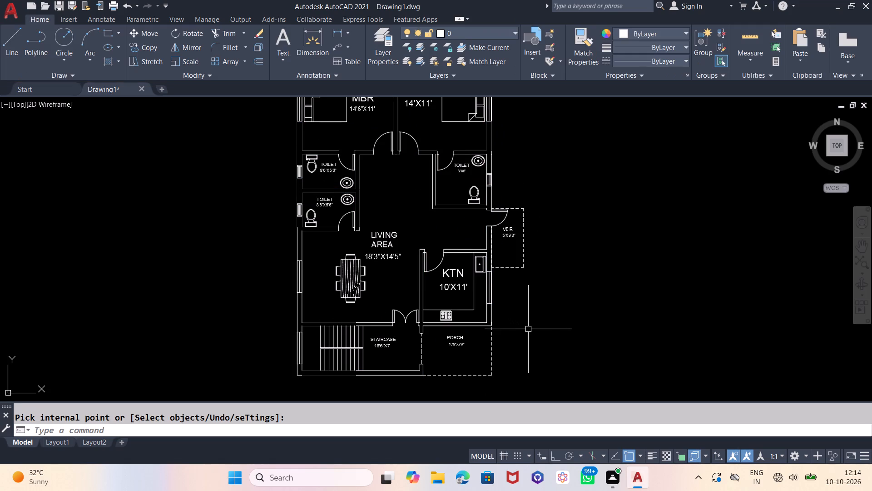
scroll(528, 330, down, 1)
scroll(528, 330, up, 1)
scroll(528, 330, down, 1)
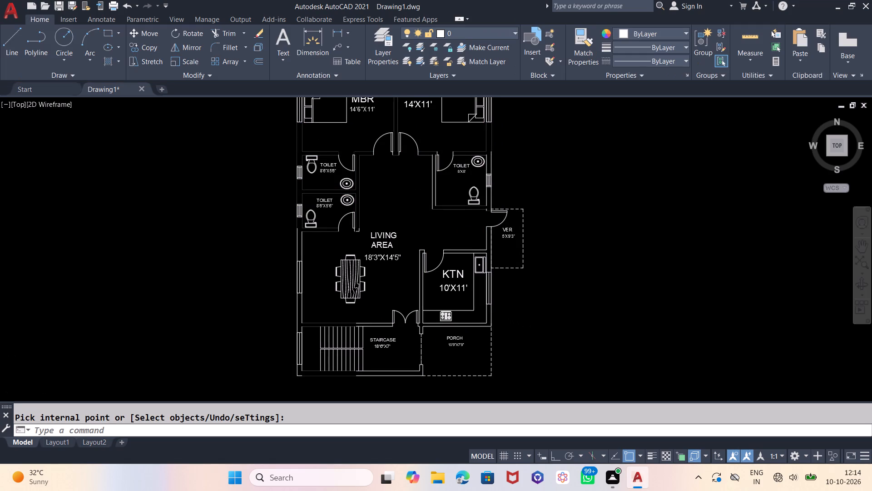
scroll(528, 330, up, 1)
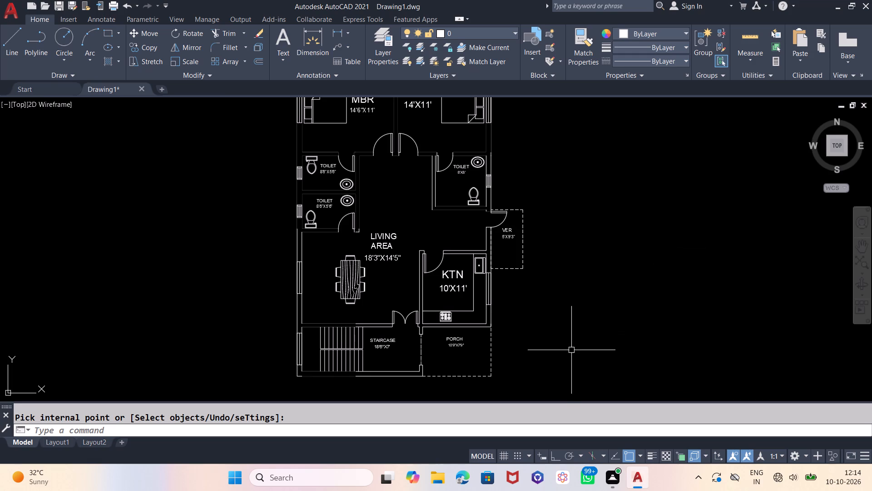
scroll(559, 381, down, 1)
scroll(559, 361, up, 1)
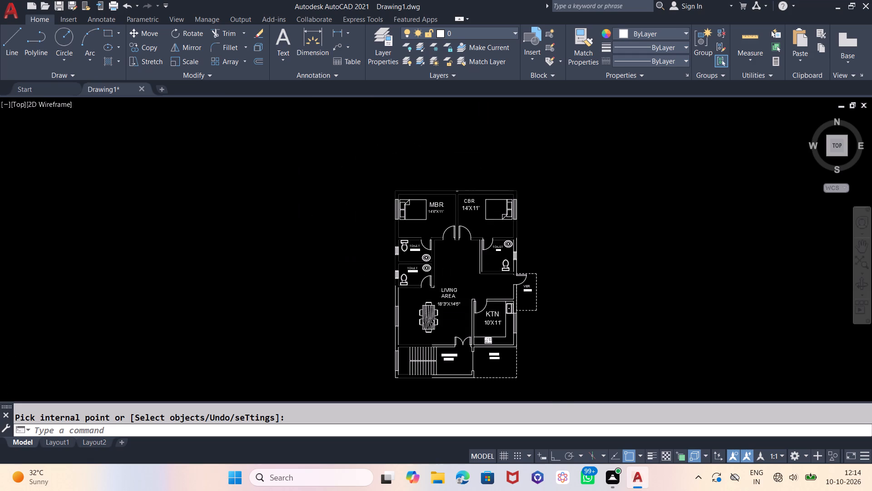
Save the drawing in the Desktop's WFHCAD folder as "2BHK FLOOR PLAN 3TOILETS 8".
key(ctrl+s)
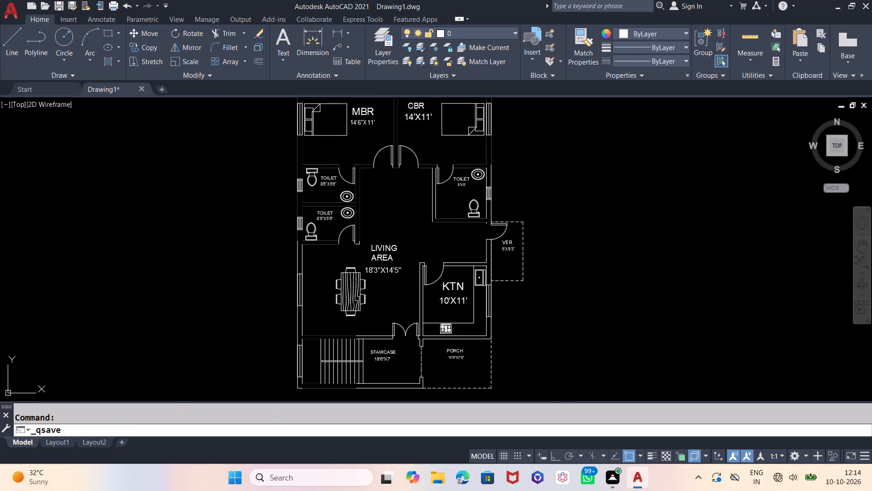
click(276, 201)
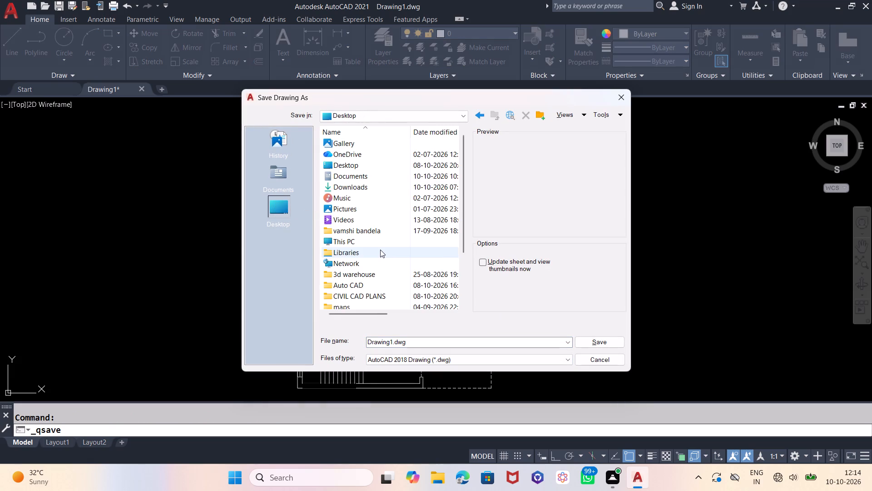
scroll(380, 250, down, 2)
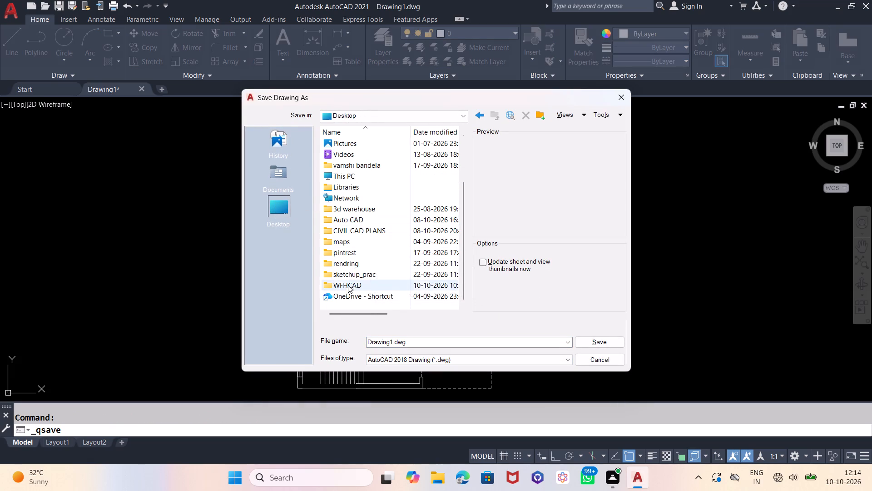
double_click(347, 287)
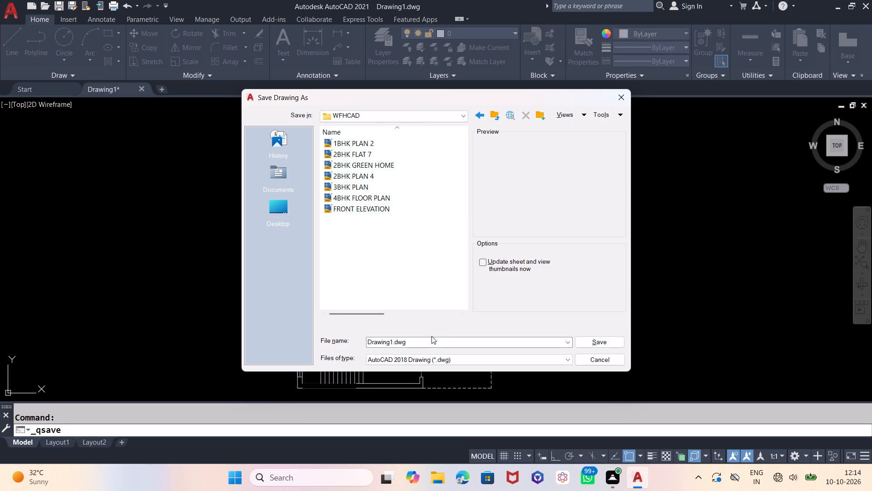
click(431, 338)
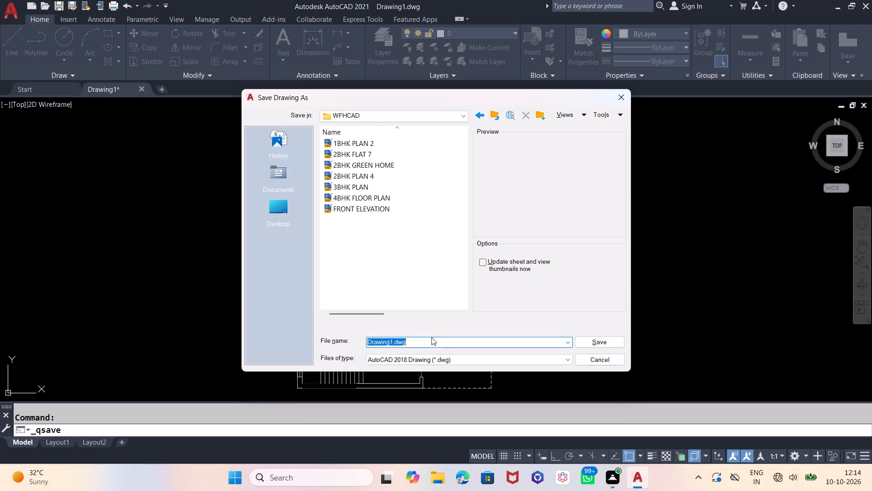
text(2BHK)
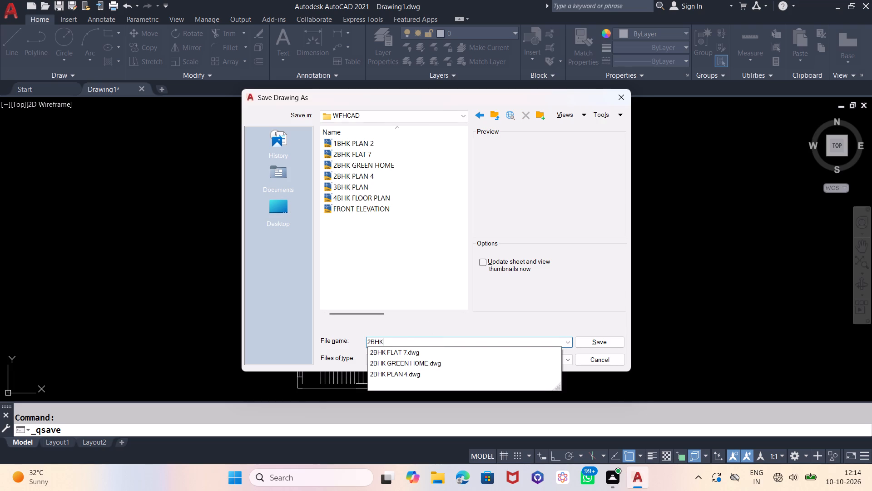
key(space)
text(FLOOR PLAN)
key(space)
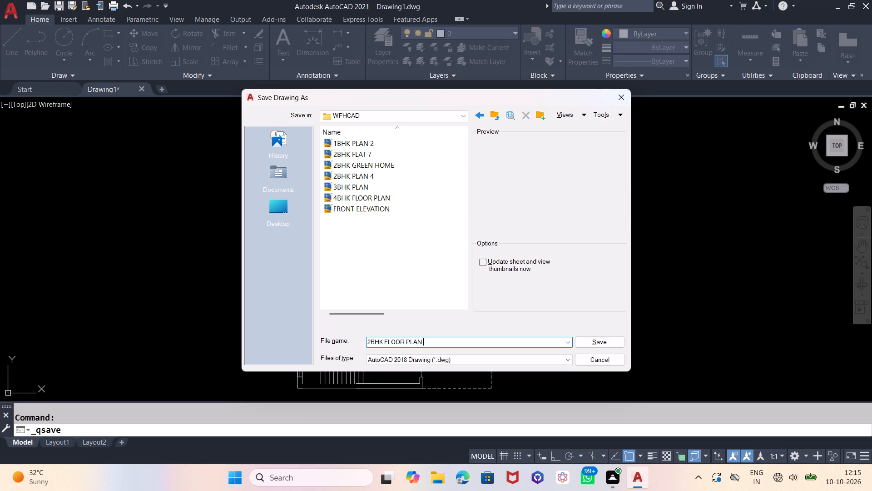
key(3)
text(TOIL)
text(ET)
key(s)
key(space)
key(space)
key(8)
click(610, 342)
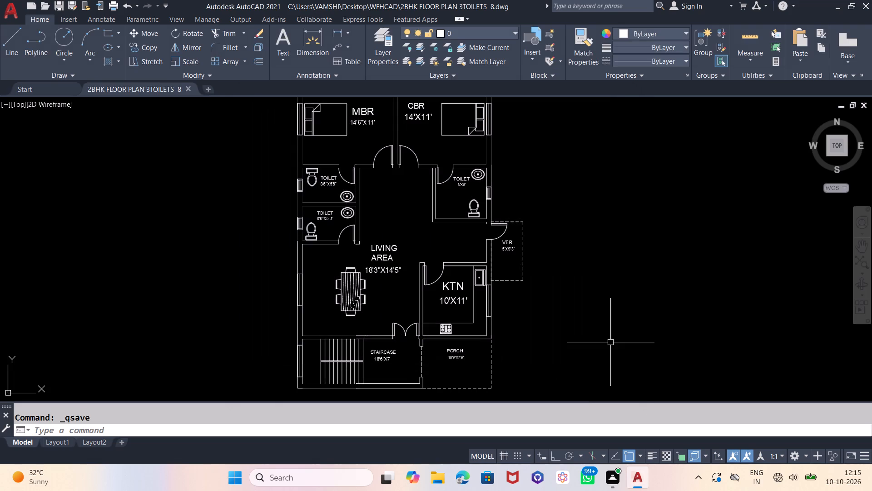
Set up a plot with the DWG To PDF.pc3 plotter and ISO full bleed A4 (210.00 x 297.00 MM) paper.
key(ctrl+p)
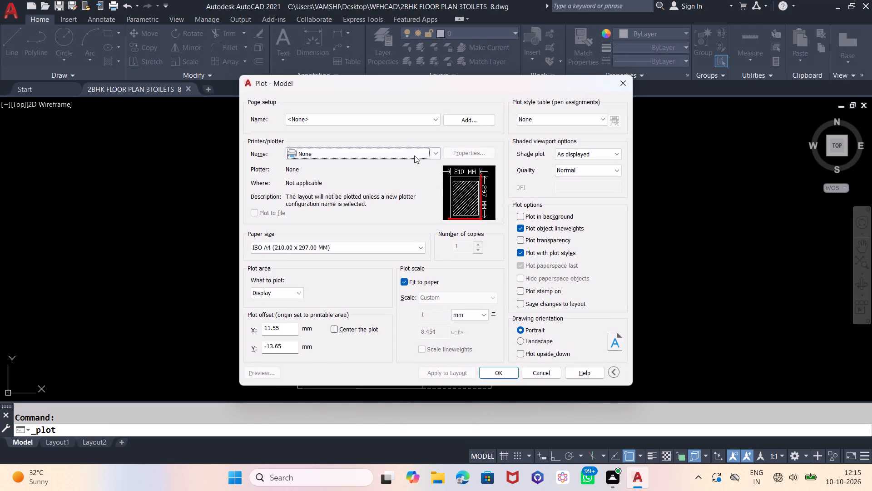
click(414, 155)
click(329, 279)
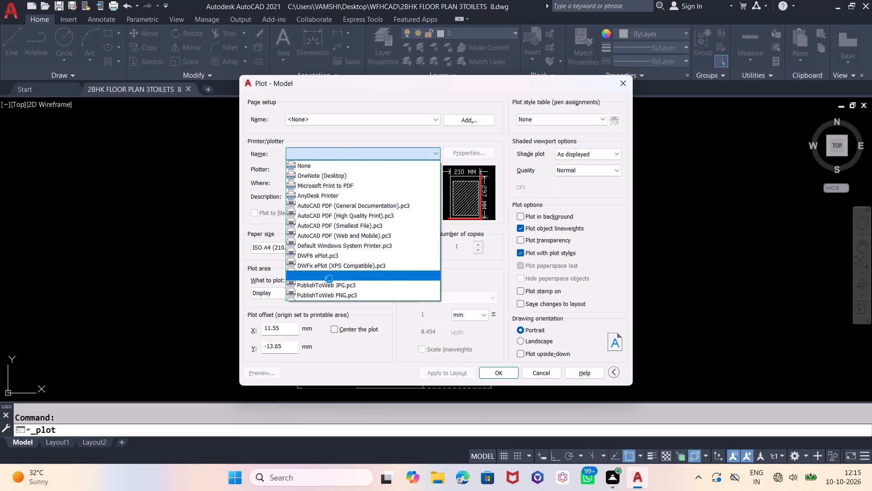
click(333, 249)
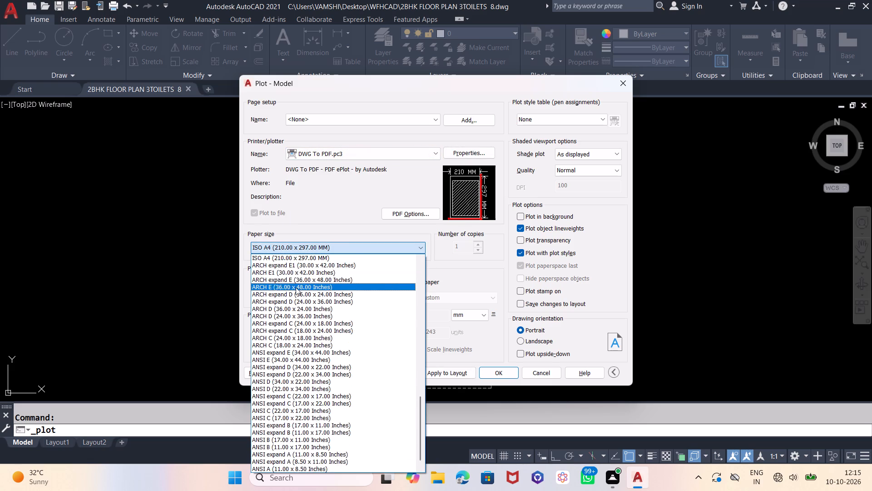
scroll(282, 294, up, 10)
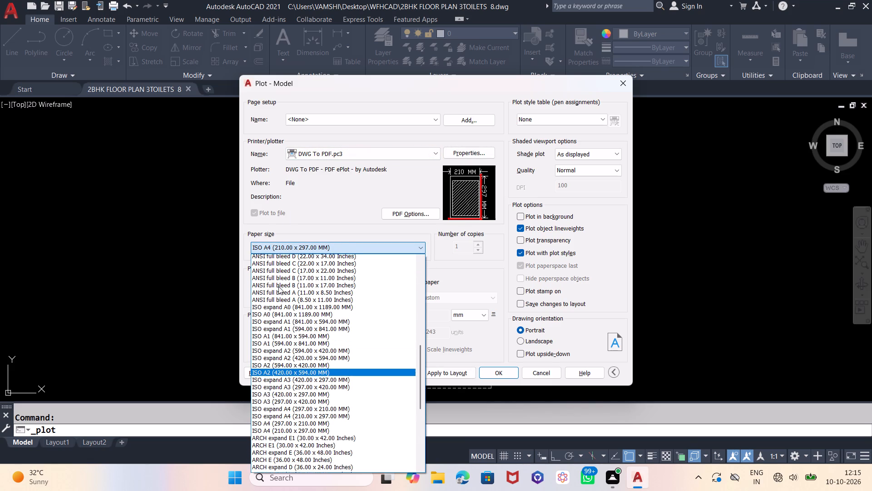
scroll(278, 286, up, 5)
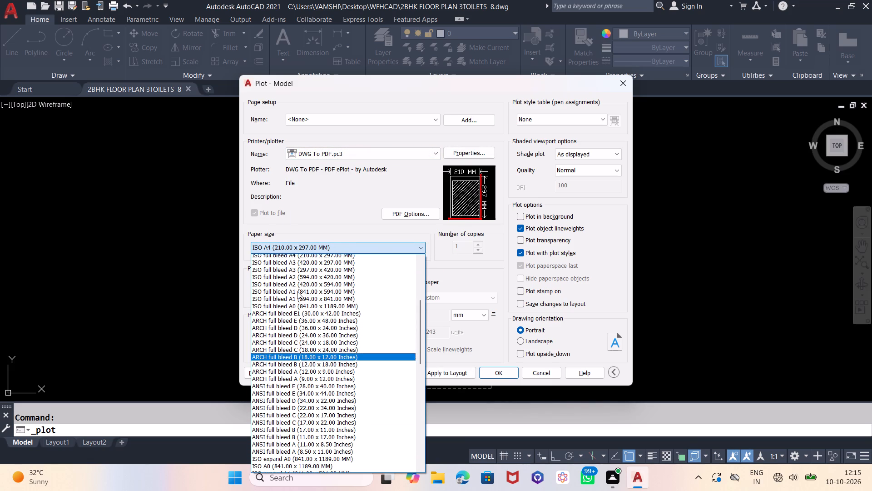
scroll(297, 291, up, 5)
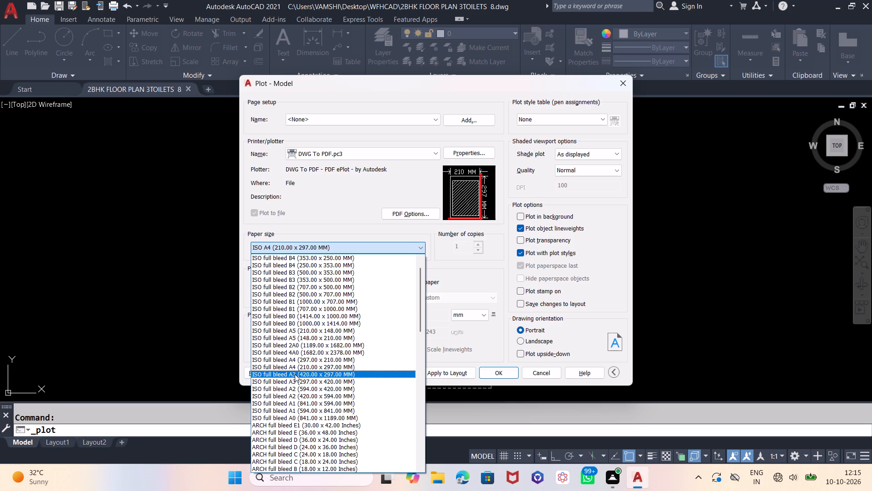
click(298, 366)
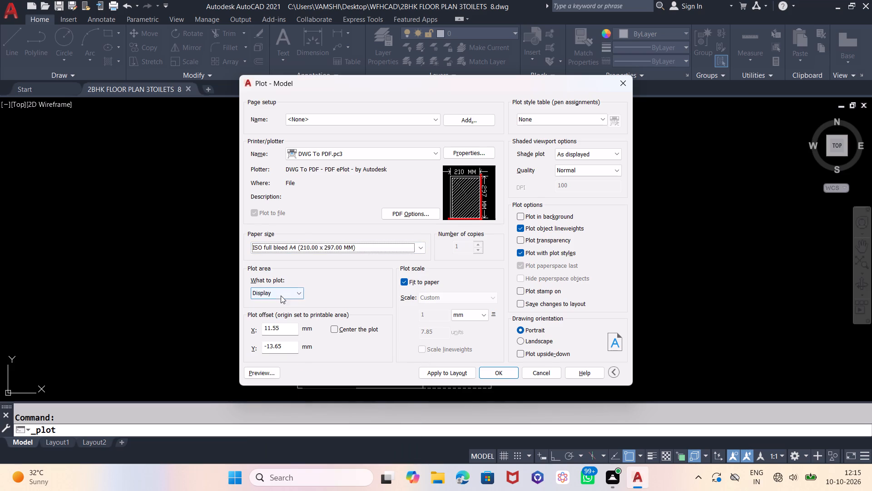
Set the plot area to a window enclosing the whole floor plan, from outside the MBR corner to beyond the porch and VER.
click(281, 296)
click(277, 321)
click(279, 295)
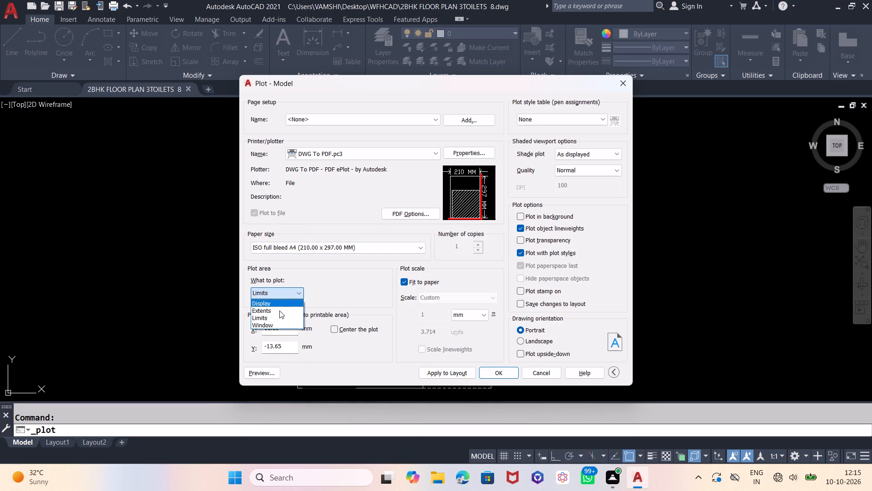
click(279, 323)
scroll(291, 345, down, 1)
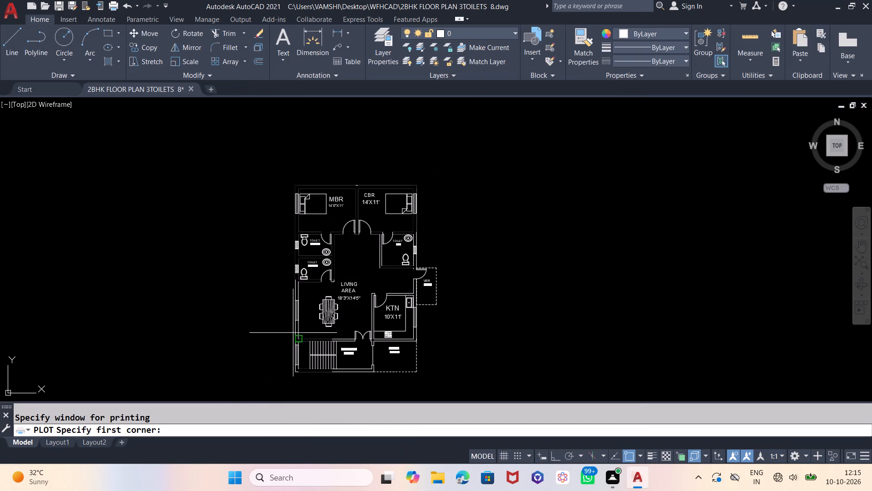
scroll(293, 182, up, 2)
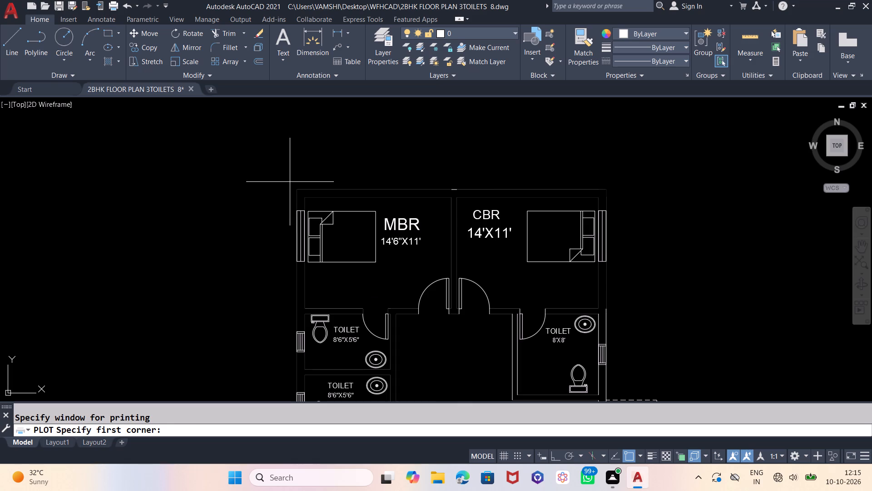
click(290, 182)
scroll(352, 121, down, 2)
scroll(460, 350, up, 2)
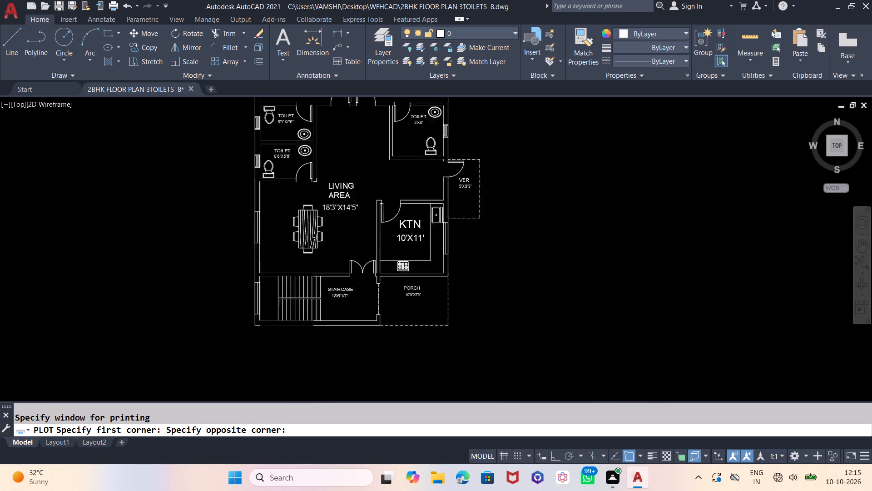
scroll(465, 342, down, 1)
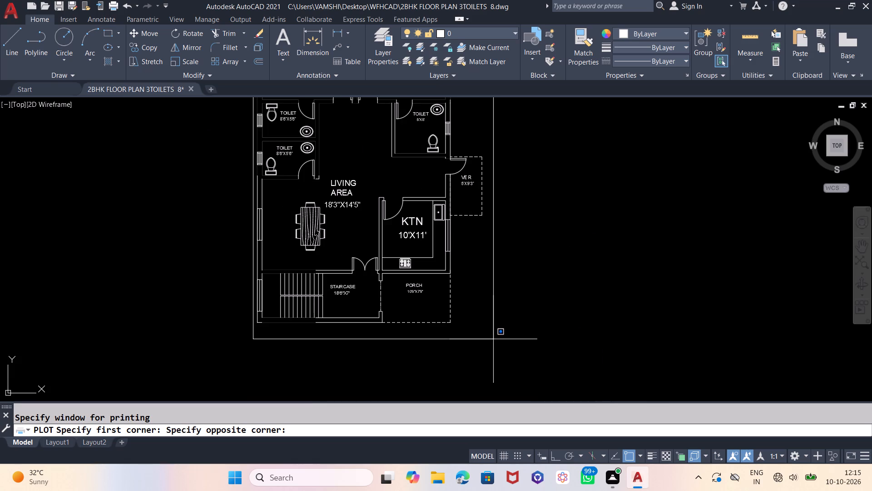
click(493, 339)
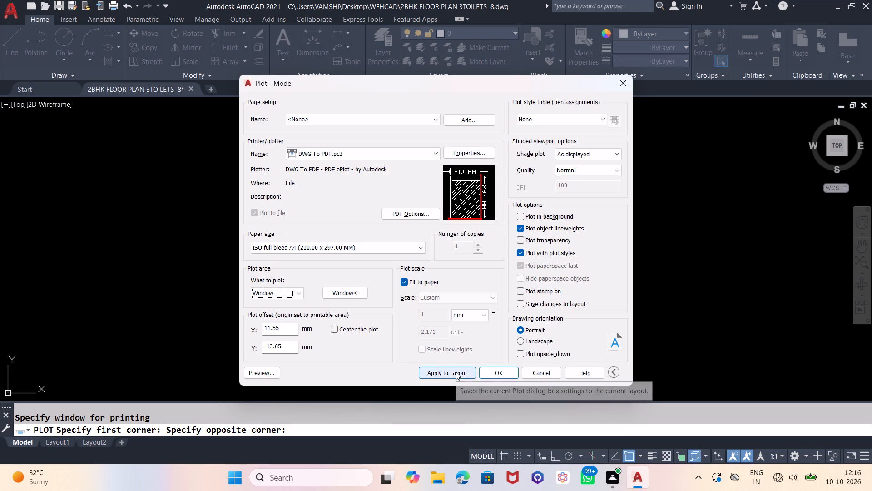
Center the plot on the paper and preview the sheet.
click(336, 328)
click(256, 370)
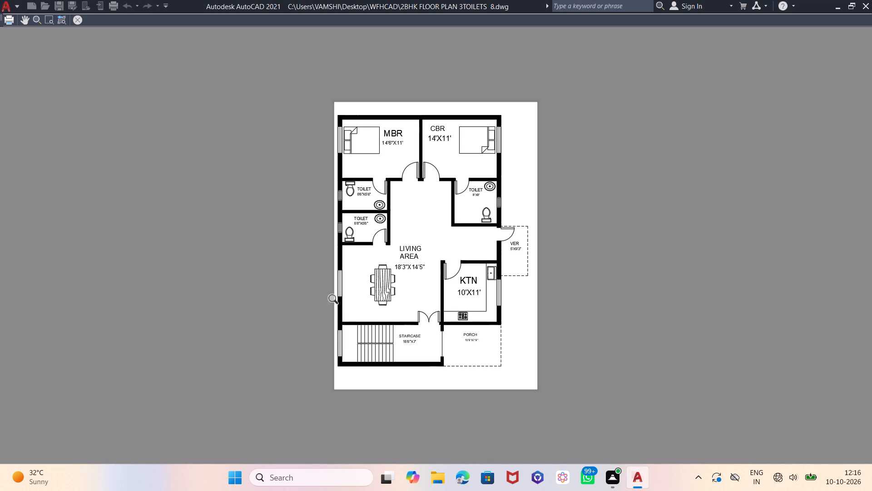
click(73, 17)
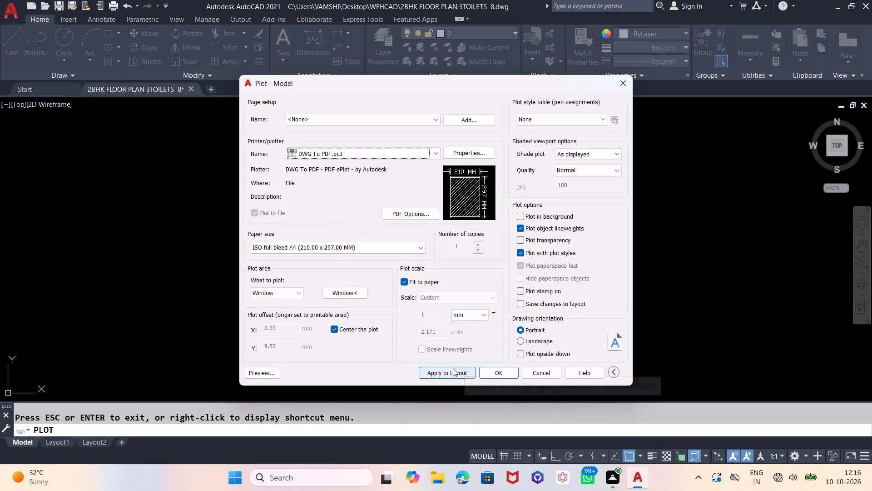
Apply the plot settings to the layout and plot to "2BHK FLOOR PLAN 3TOILETS 8-Model.pdf" in the Desktop's WFHCAD folder.
click(453, 368)
click(492, 373)
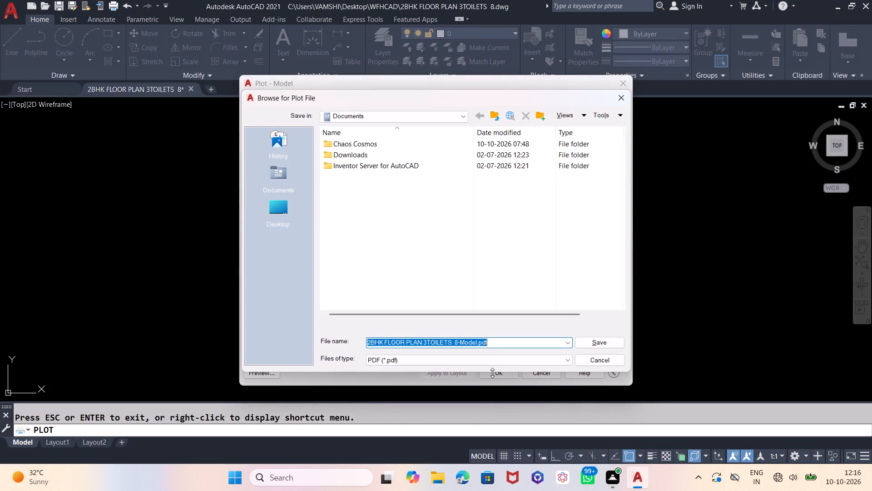
click(254, 199)
scroll(376, 281, down, 2)
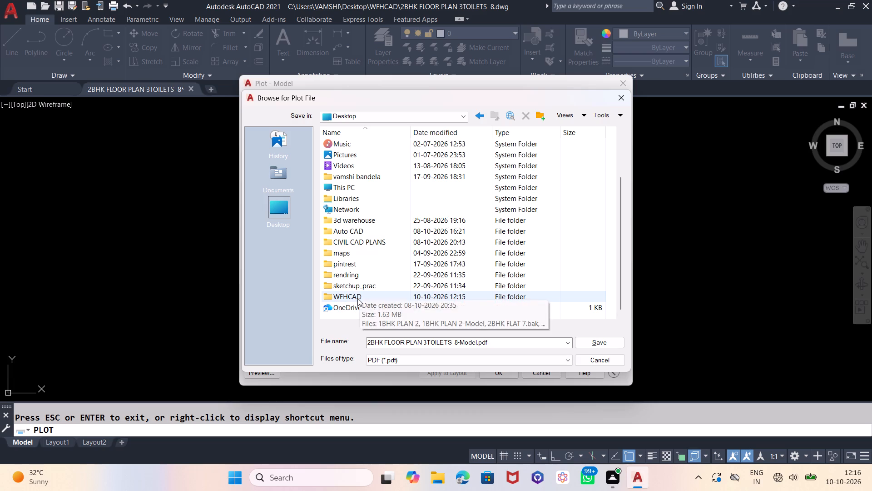
double_click(357, 298)
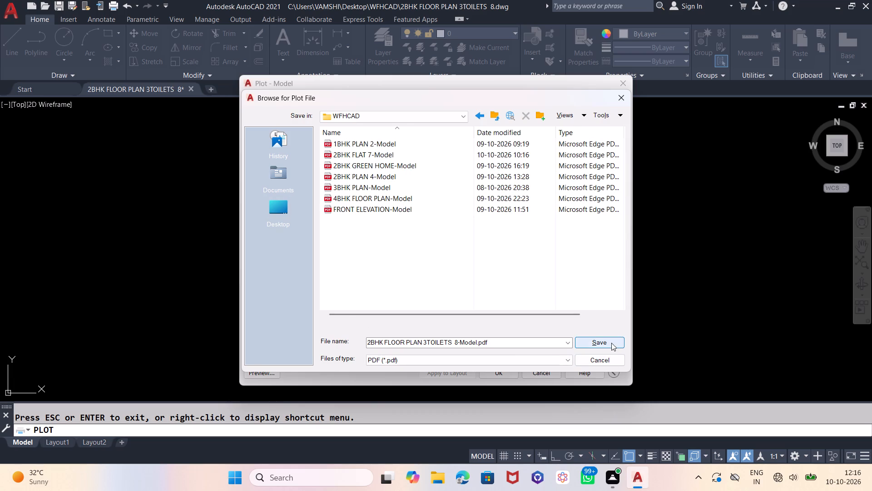
click(611, 343)
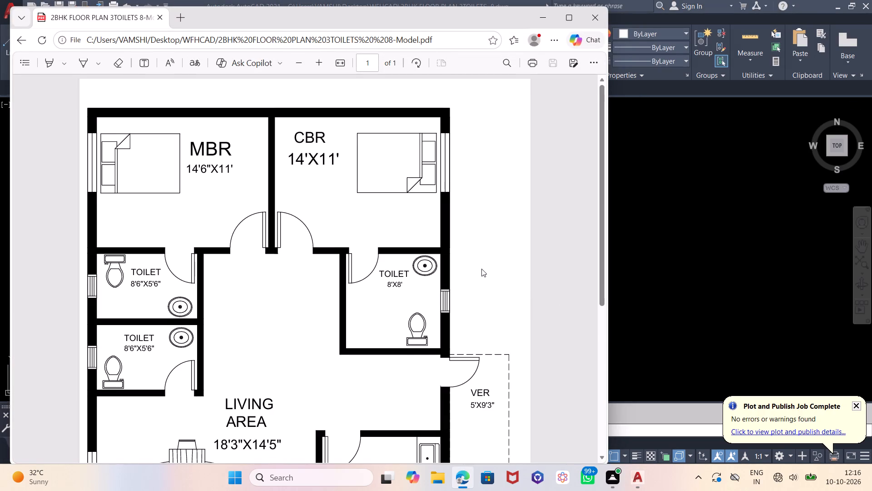
Review the plotted PDF from the bedrooms down to the staircase and porch, and close it and the plot notification.
scroll(481, 269, down, 6)
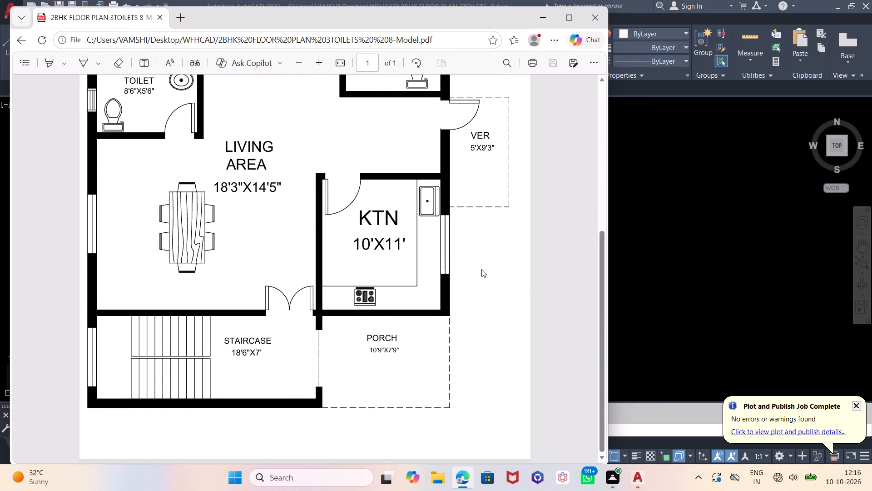
scroll(481, 269, up, 1)
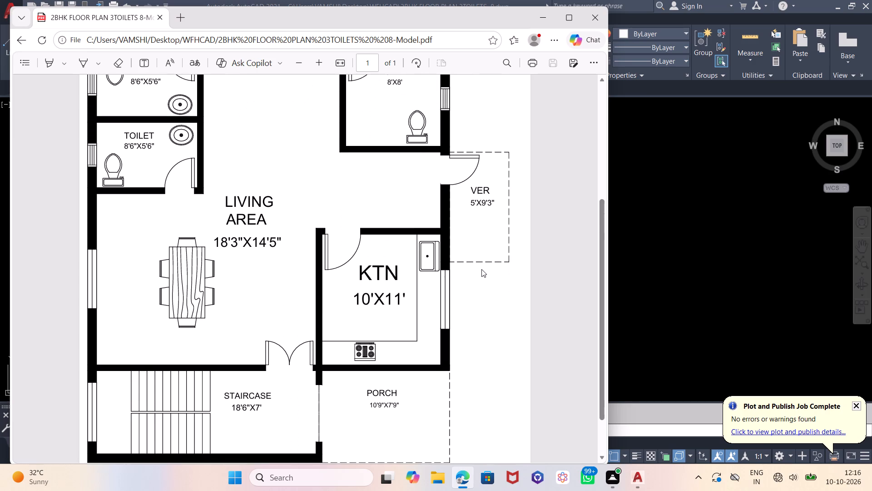
scroll(481, 269, up, 4)
scroll(481, 269, down, 1)
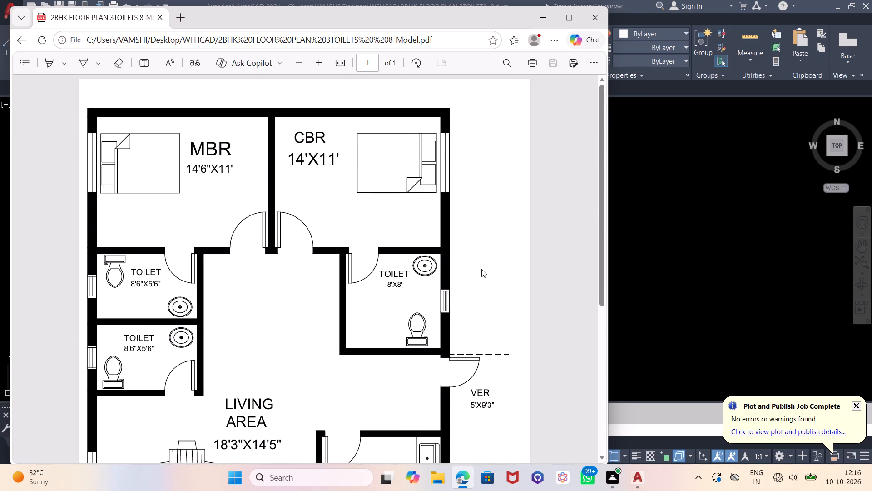
scroll(481, 269, down, 2)
click(595, 19)
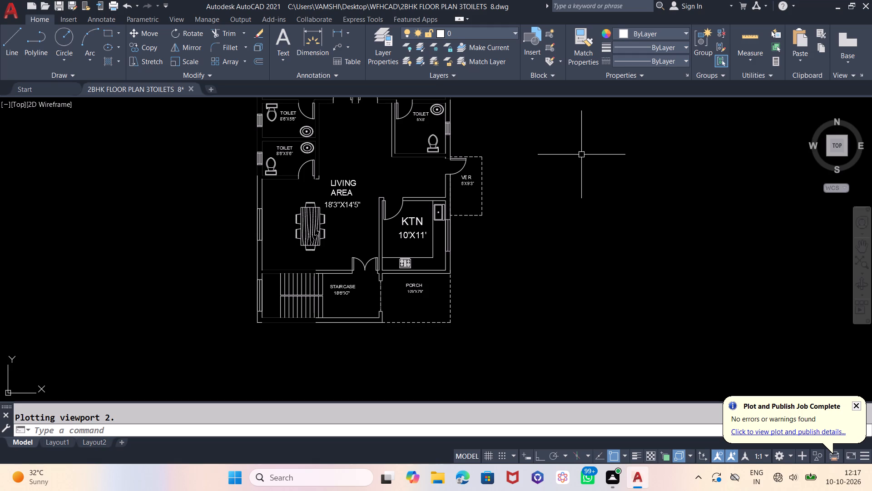
click(854, 403)
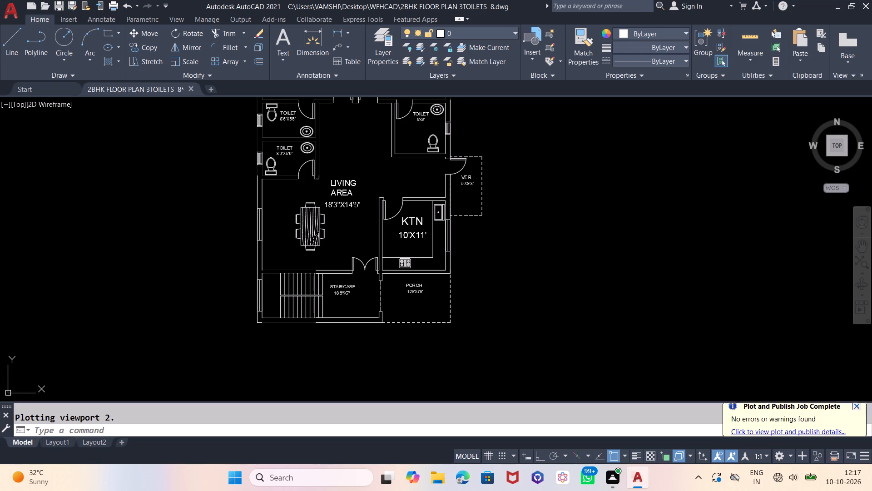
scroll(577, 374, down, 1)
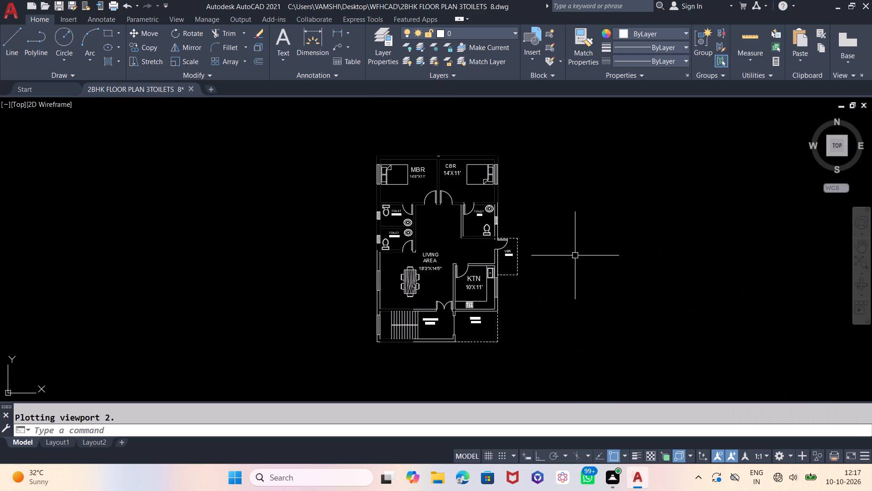